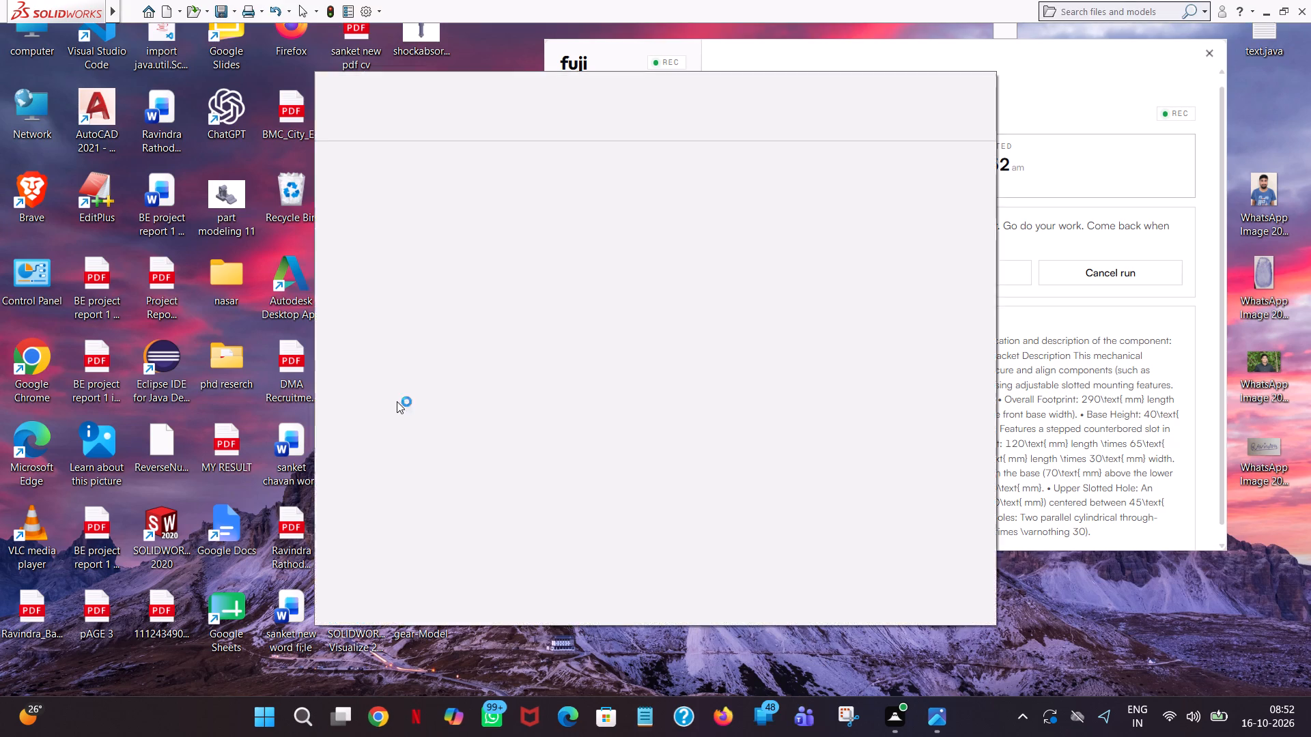
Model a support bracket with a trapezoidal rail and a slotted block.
Create a new part and open a sketch on the Front Plane.
double_click(355, 198)
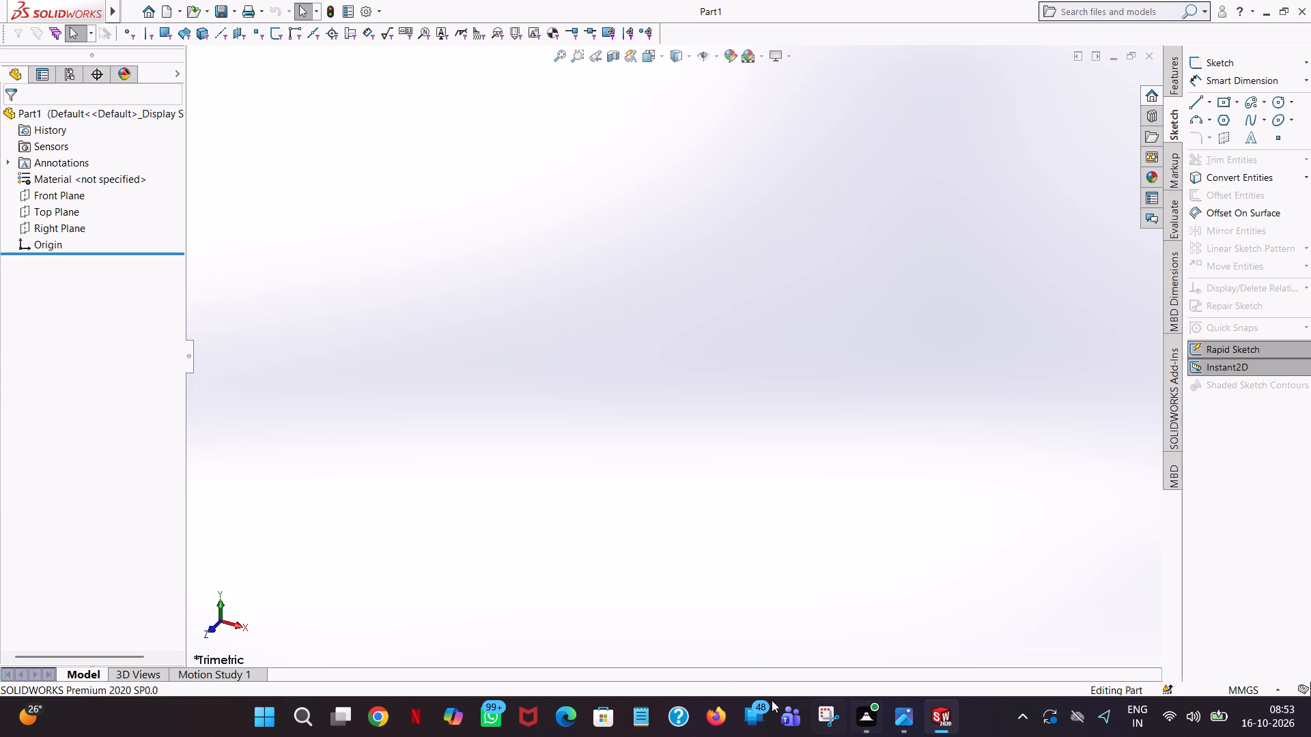
click(46, 189)
click(59, 179)
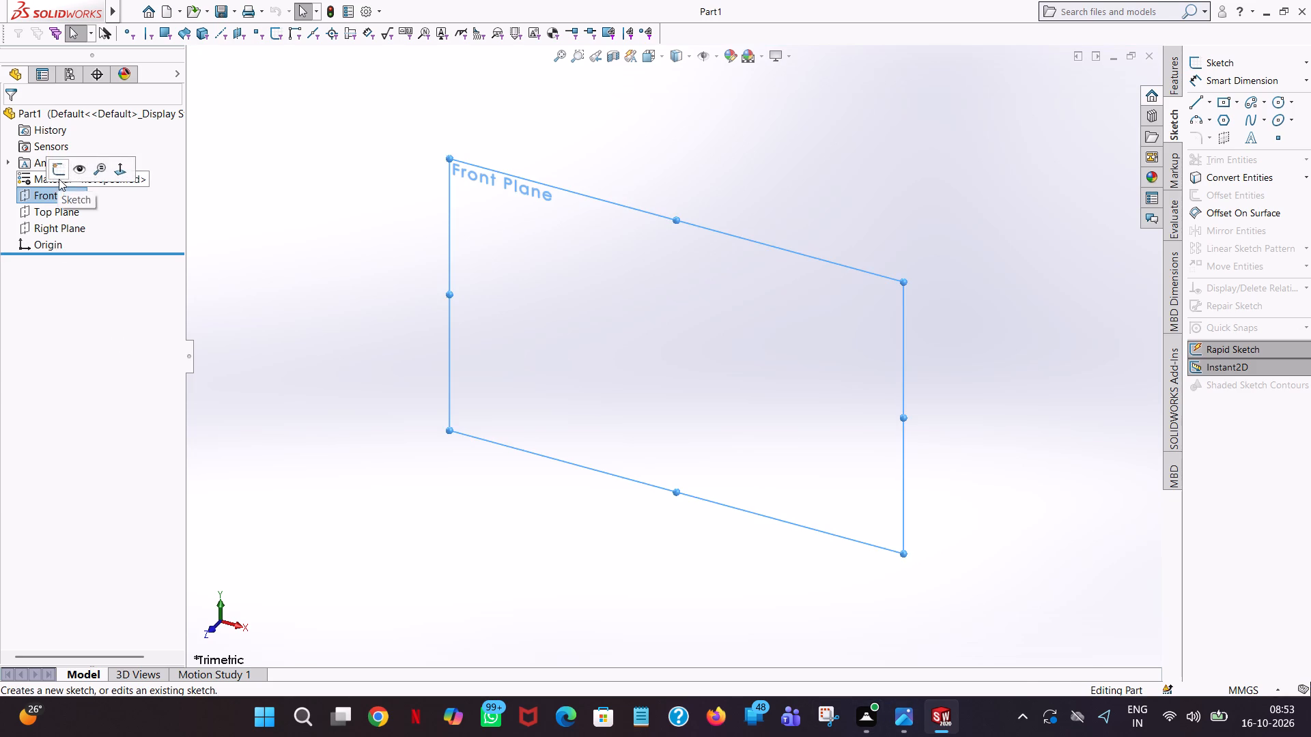
Check the bracket drawing in Photos, and sketch a horizontal line from the origin along positive X with length 290/2 mm.
click(1189, 104)
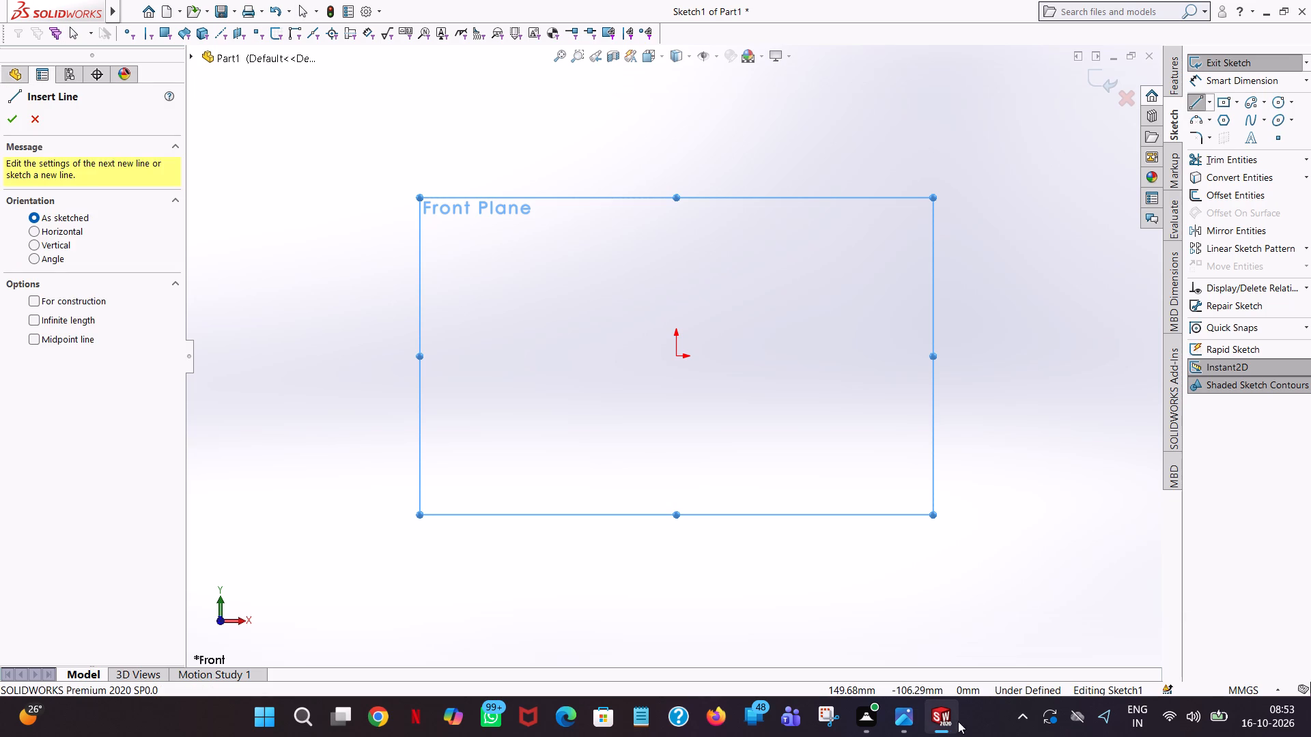
click(897, 721)
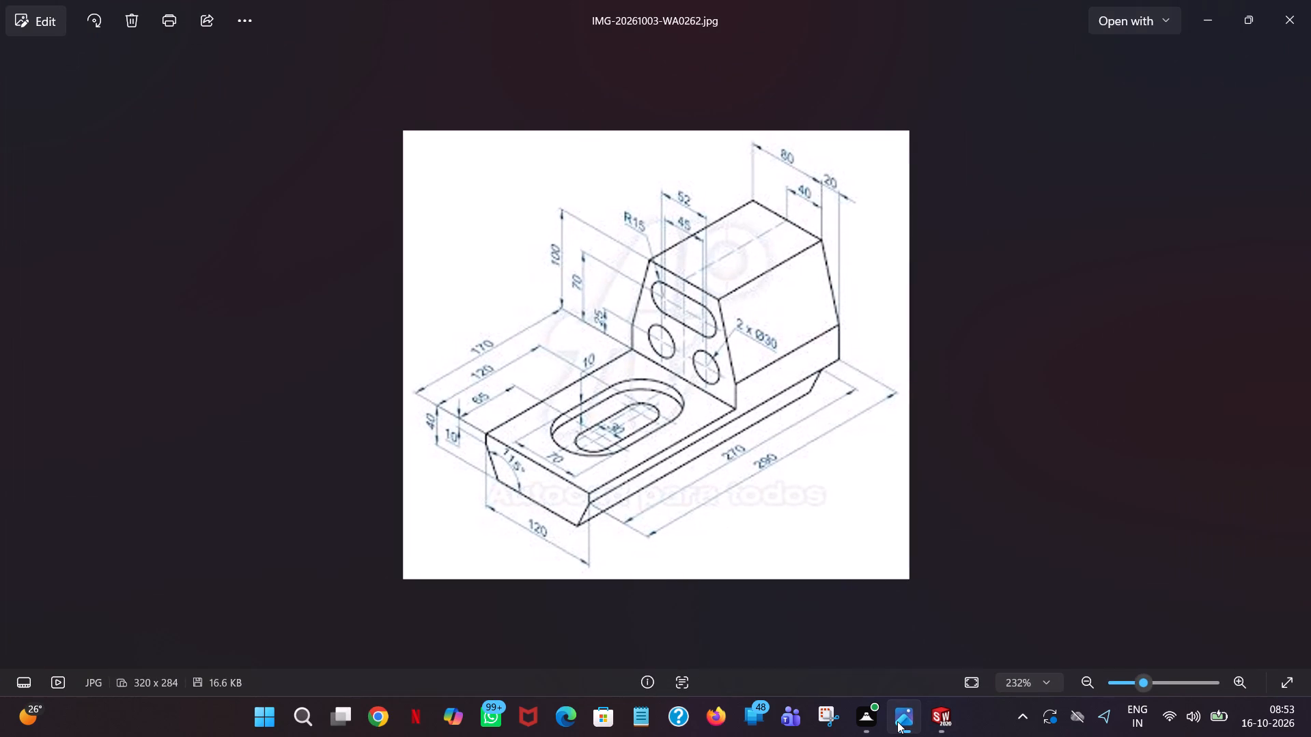
scroll(551, 596, down, 2)
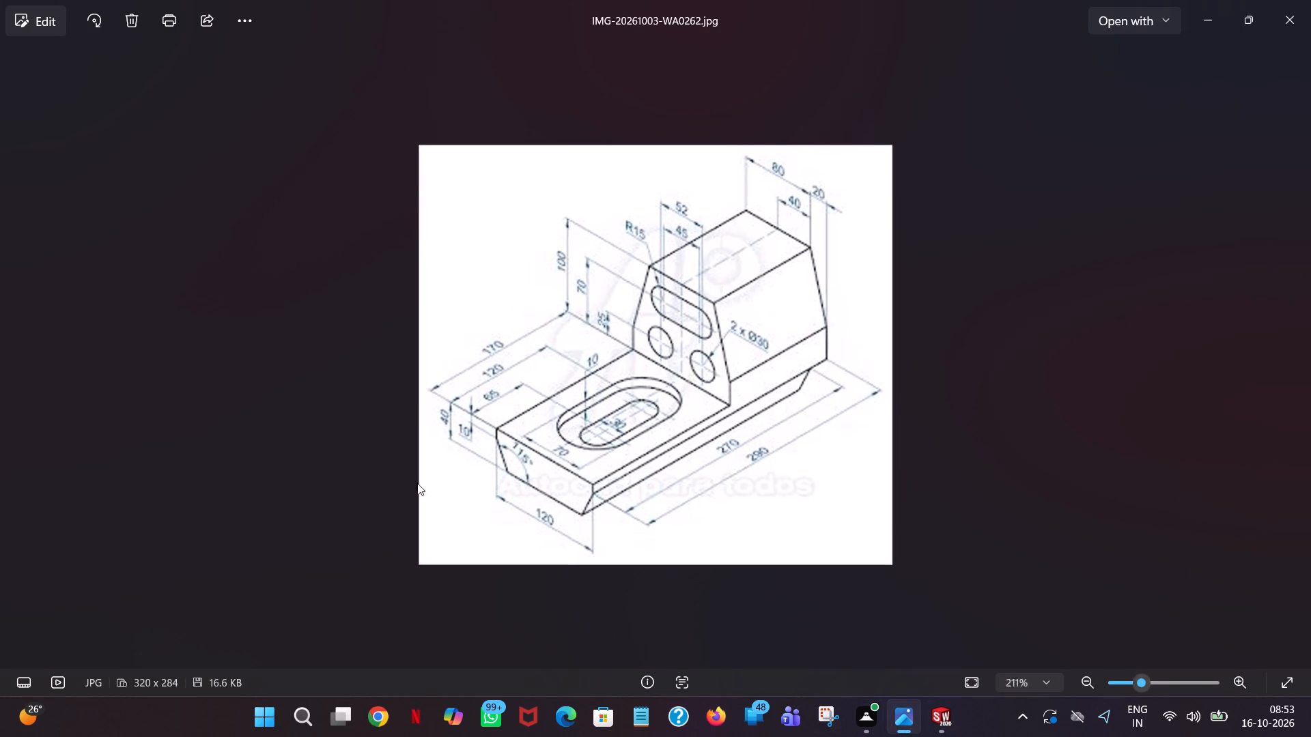
scroll(417, 483, down, 2)
scroll(526, 407, up, 7)
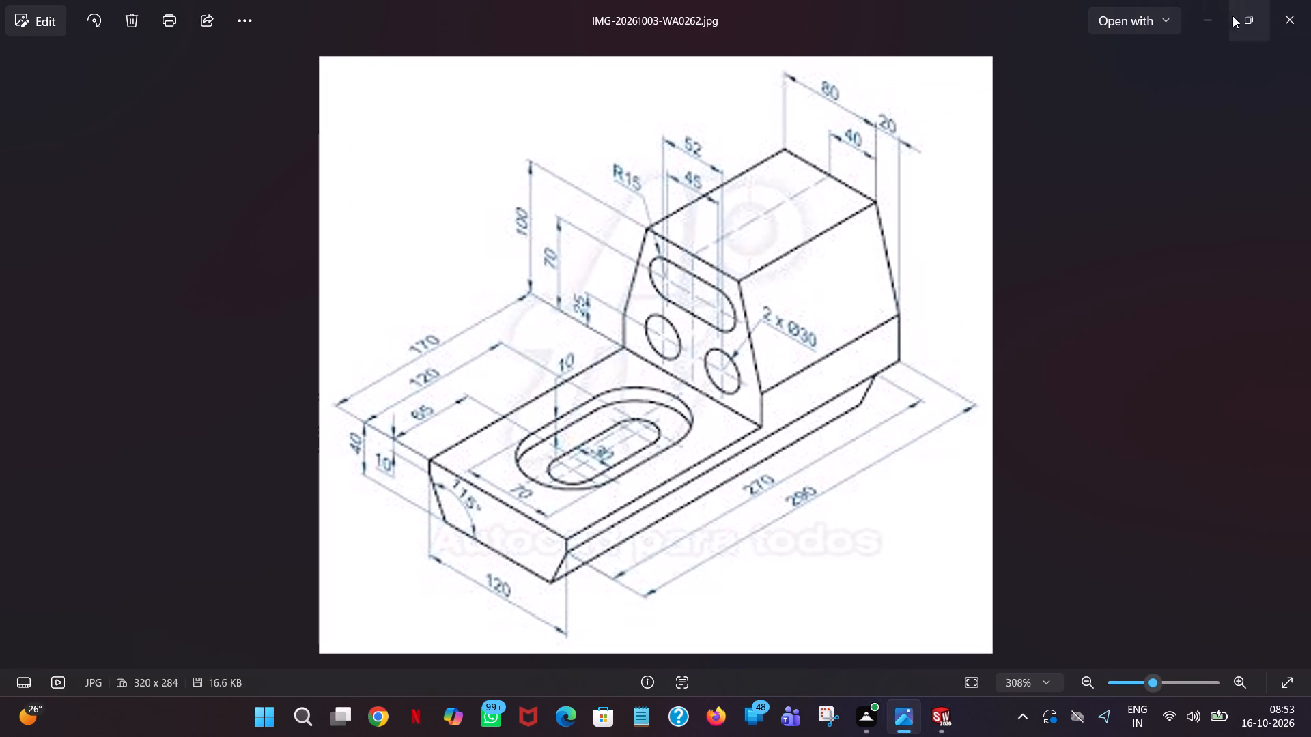
click(1211, 19)
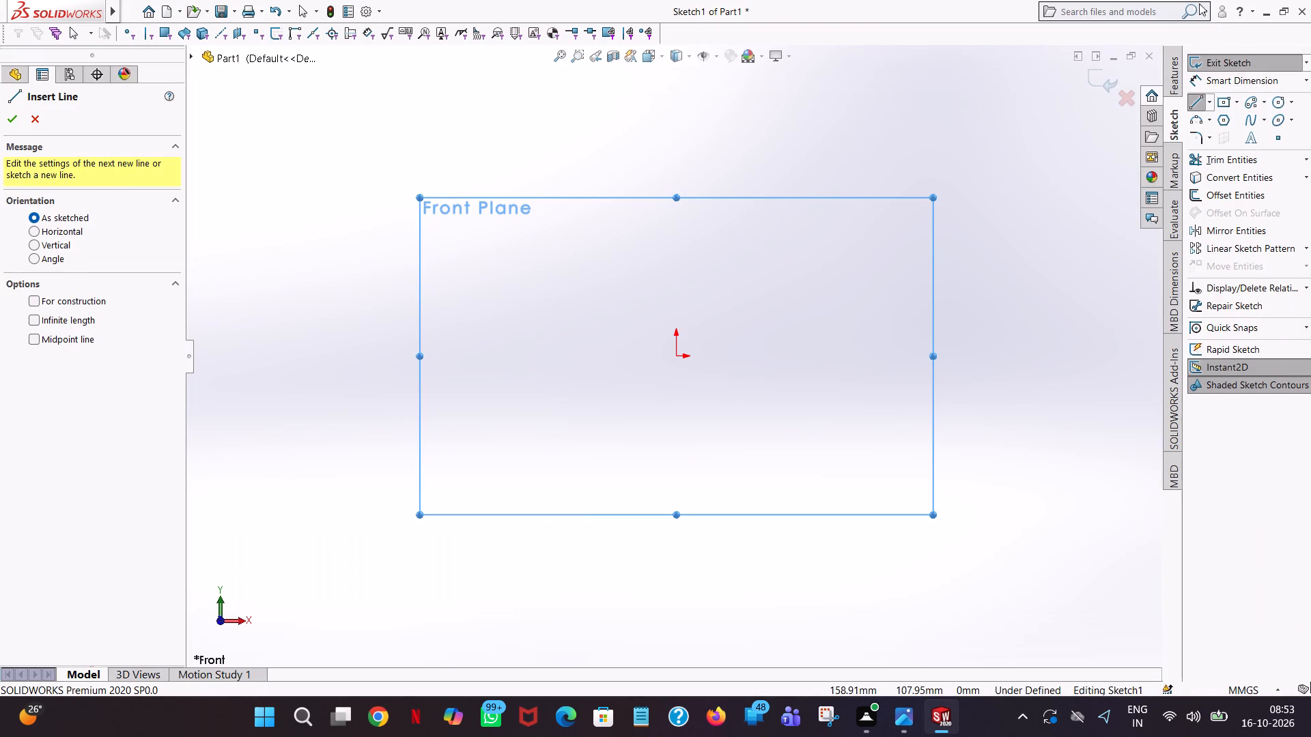
click(677, 356)
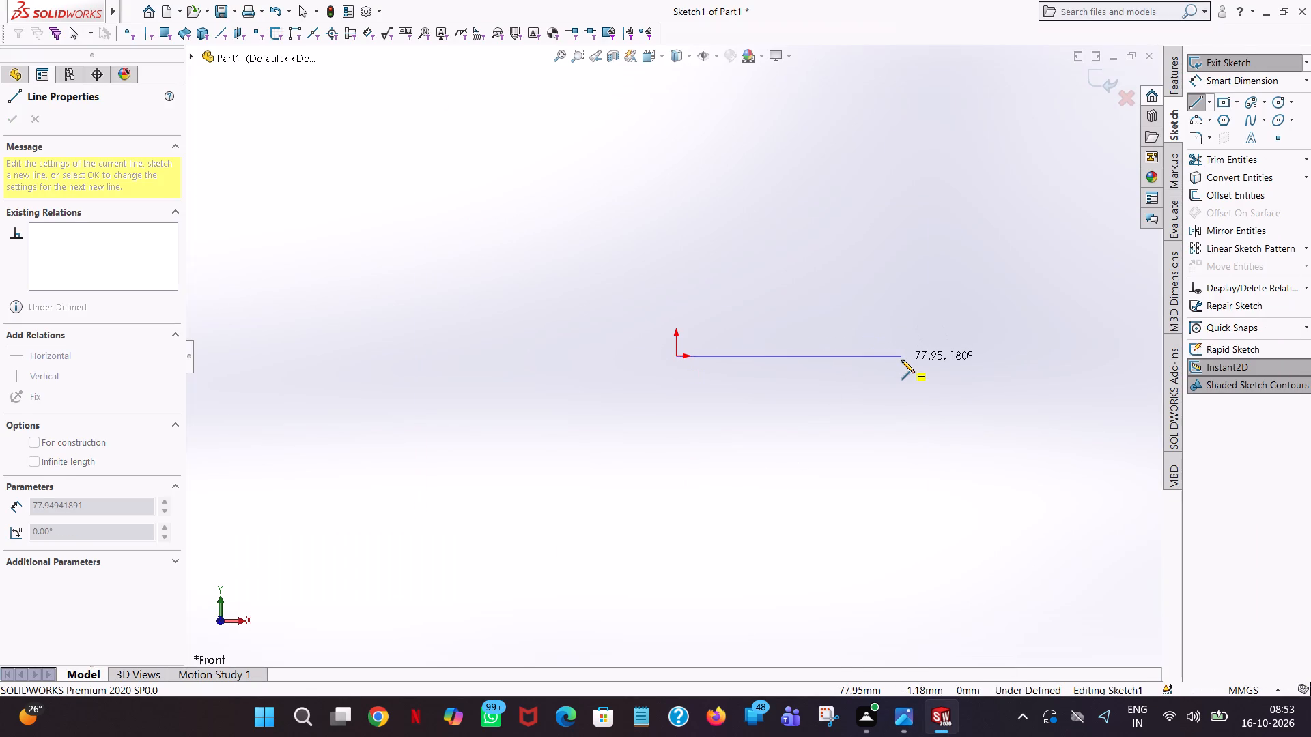
click(901, 360)
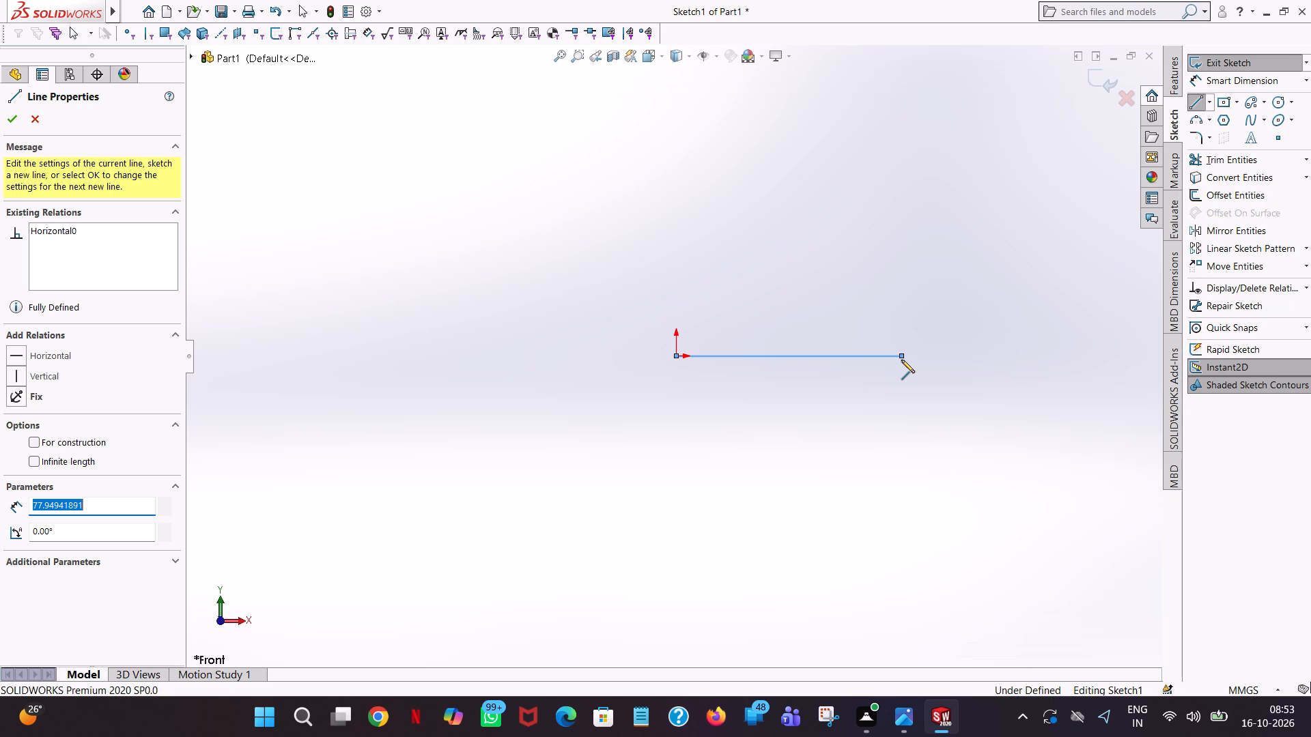
key(2)
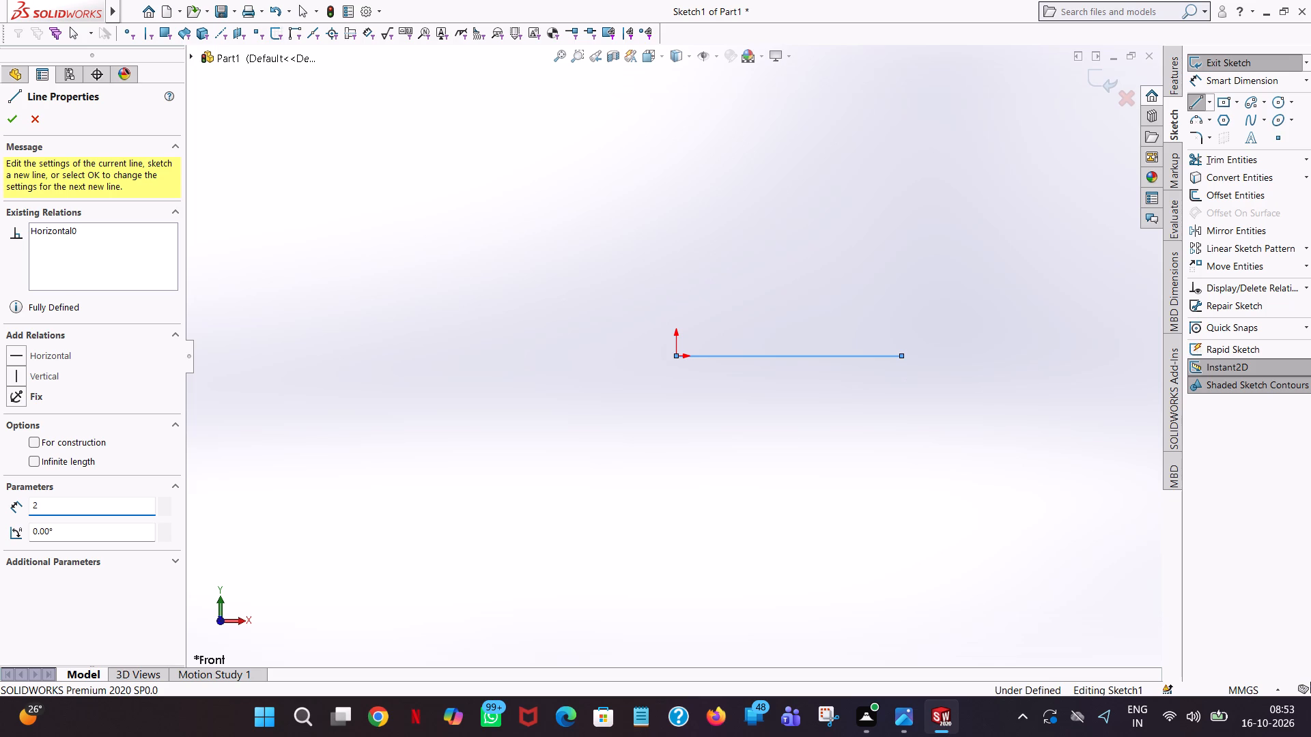
text(90/2)
key(Return)
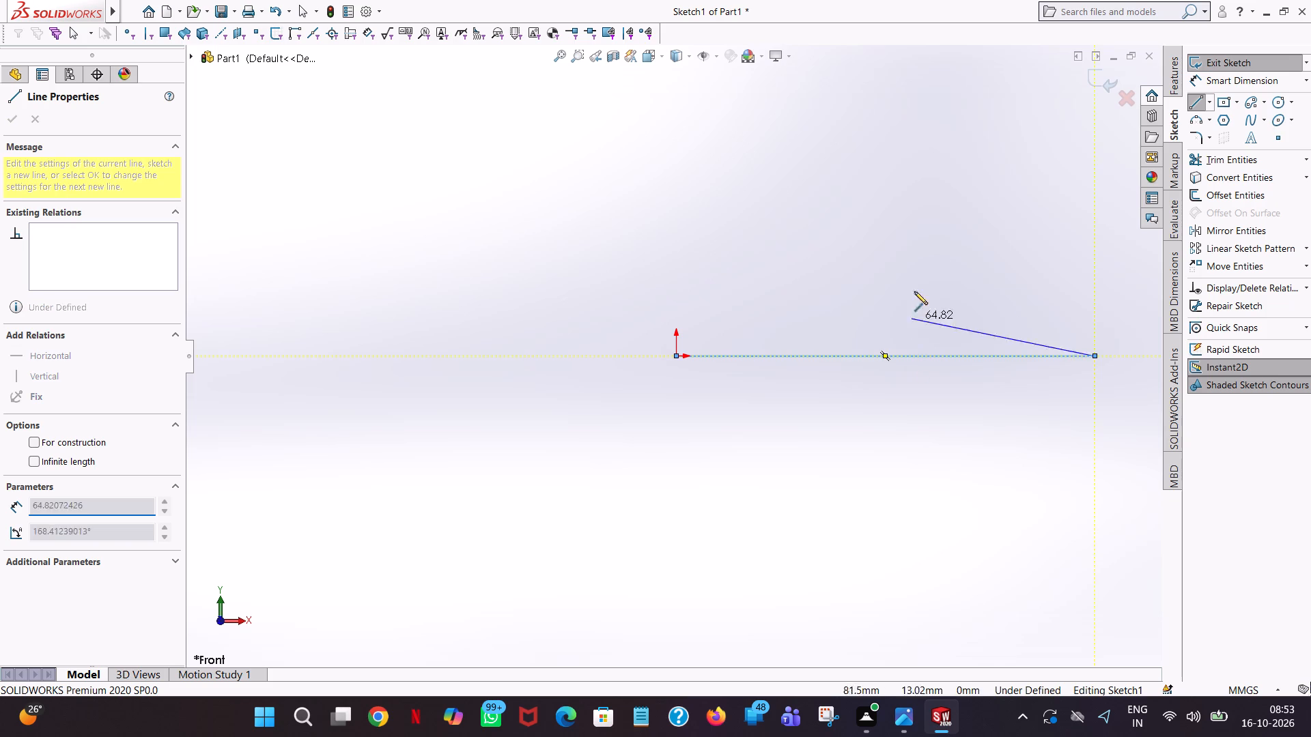
Continue the profile with a vertical line 120/2 mm upward and a 290 mm horizontal top line in negative X.
click(1094, 143)
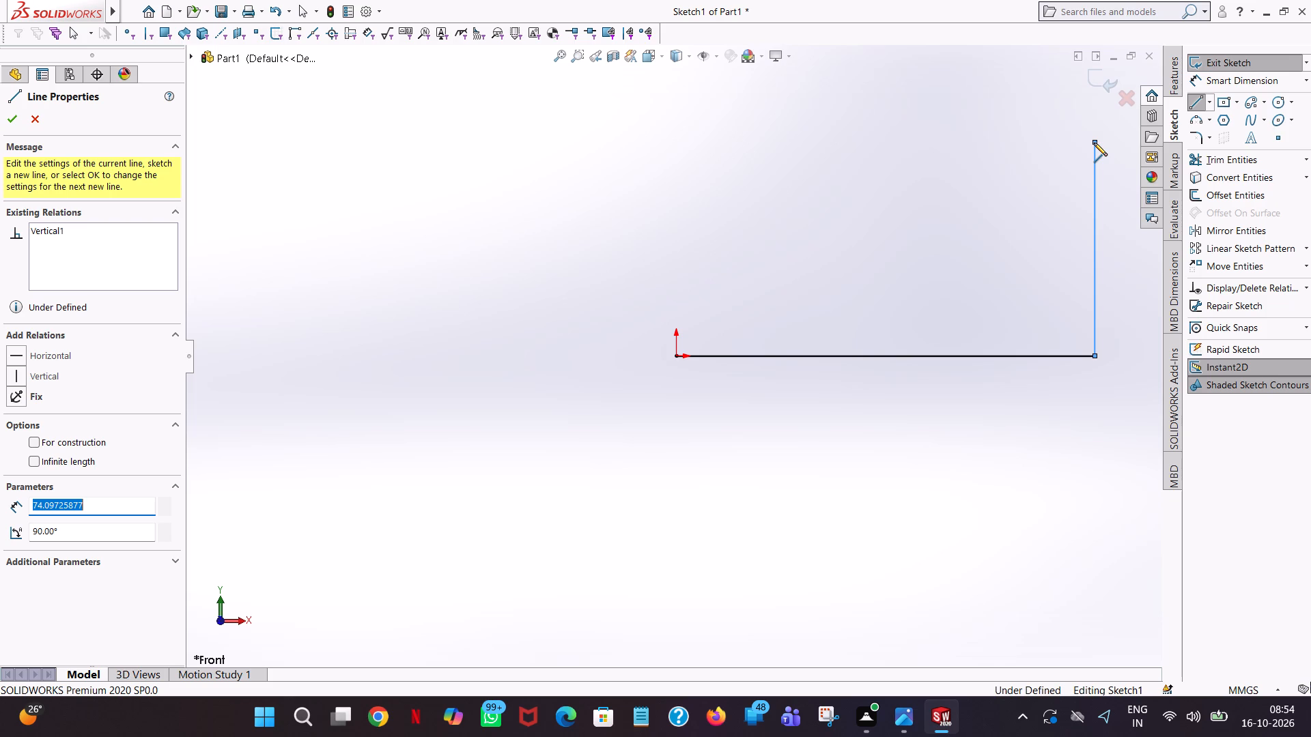
text(120)
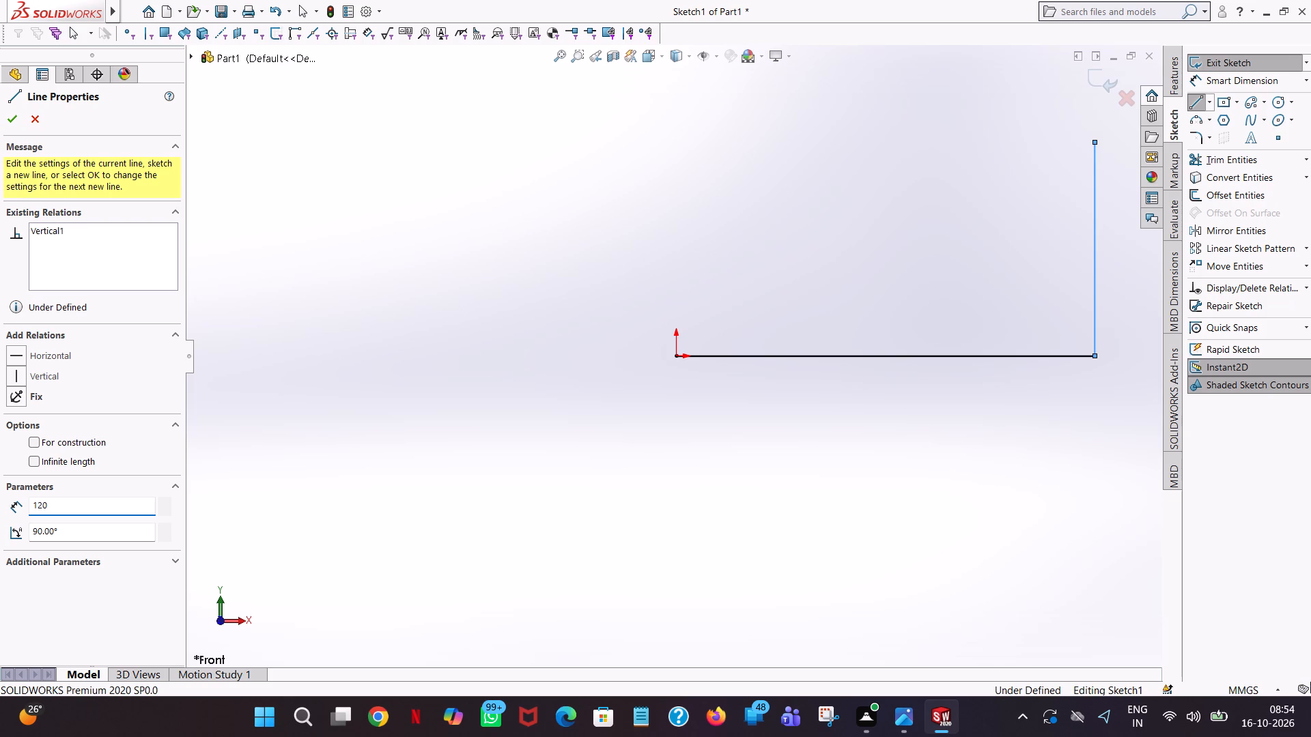
key(slash)
key(2)
key(Return)
click(528, 182)
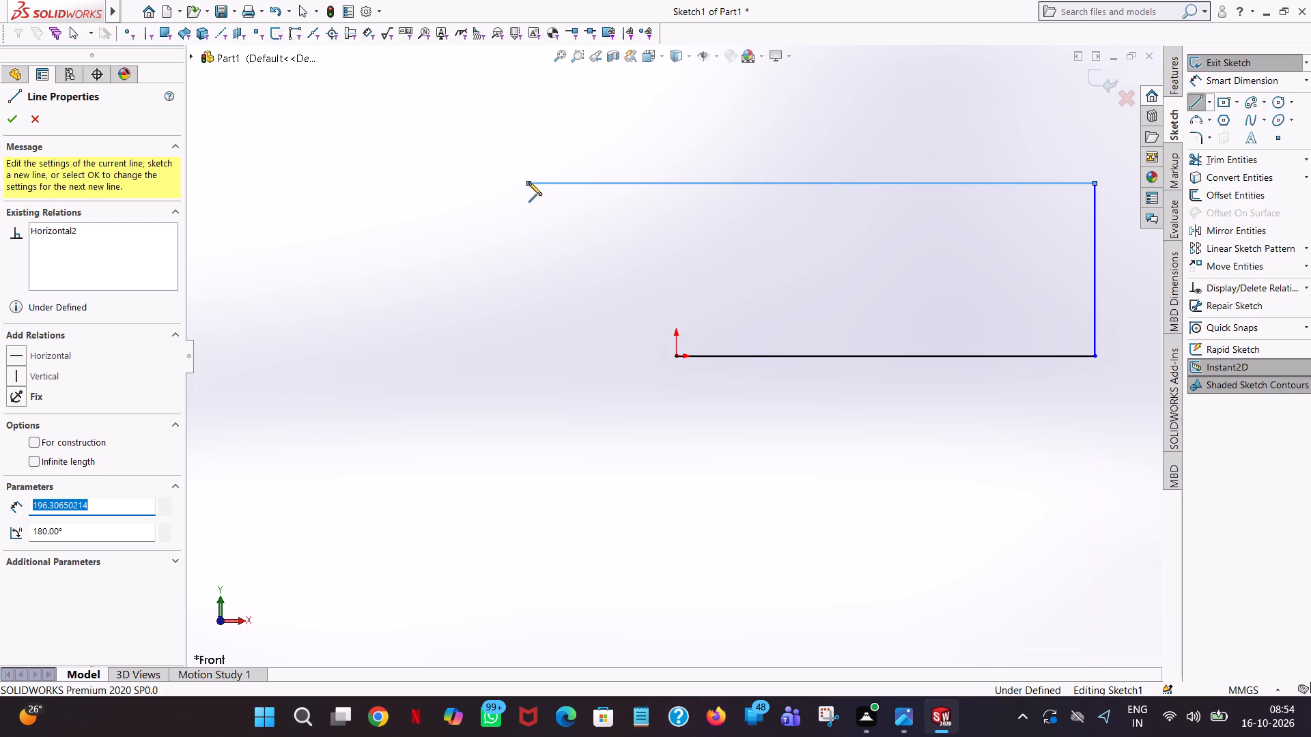
text(290)
key(Return)
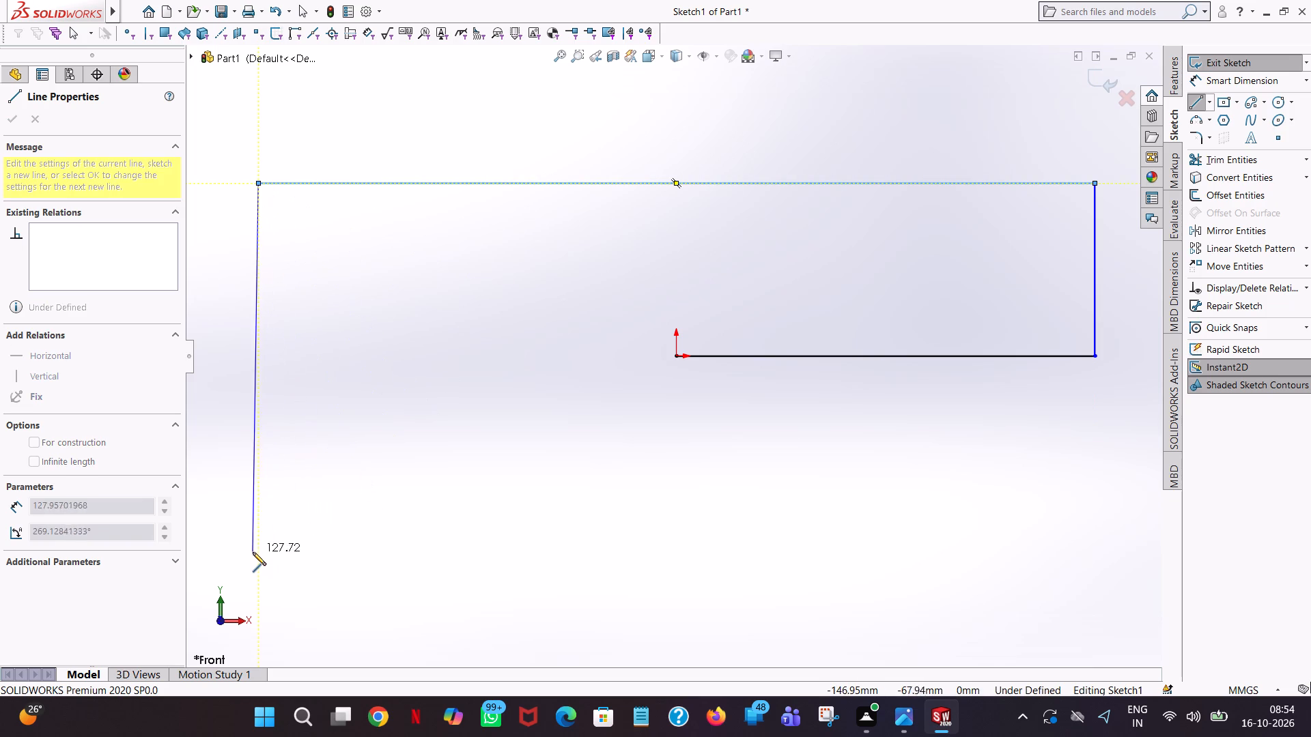
Draw the 120 mm vertical side downward and close the 290 mm by 120 mm rectangle at the center line's outer end.
click(259, 570)
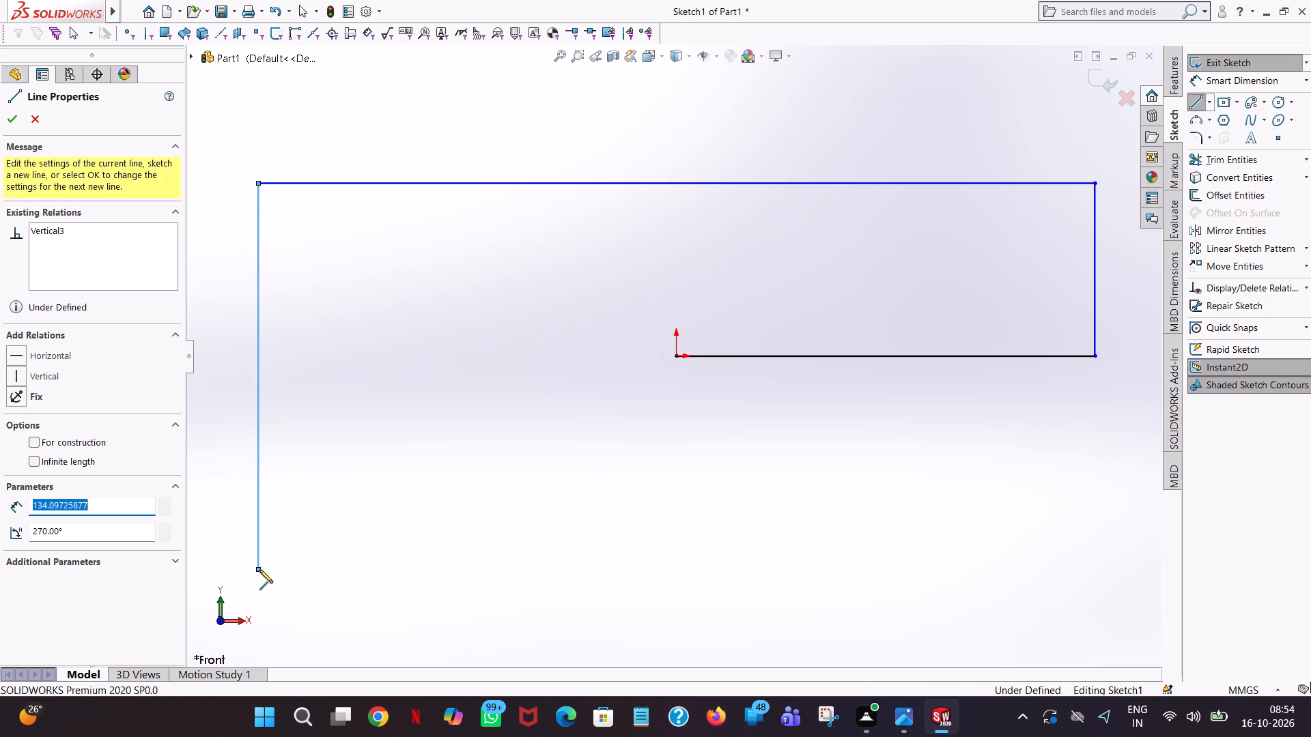
text(12)
key(0)
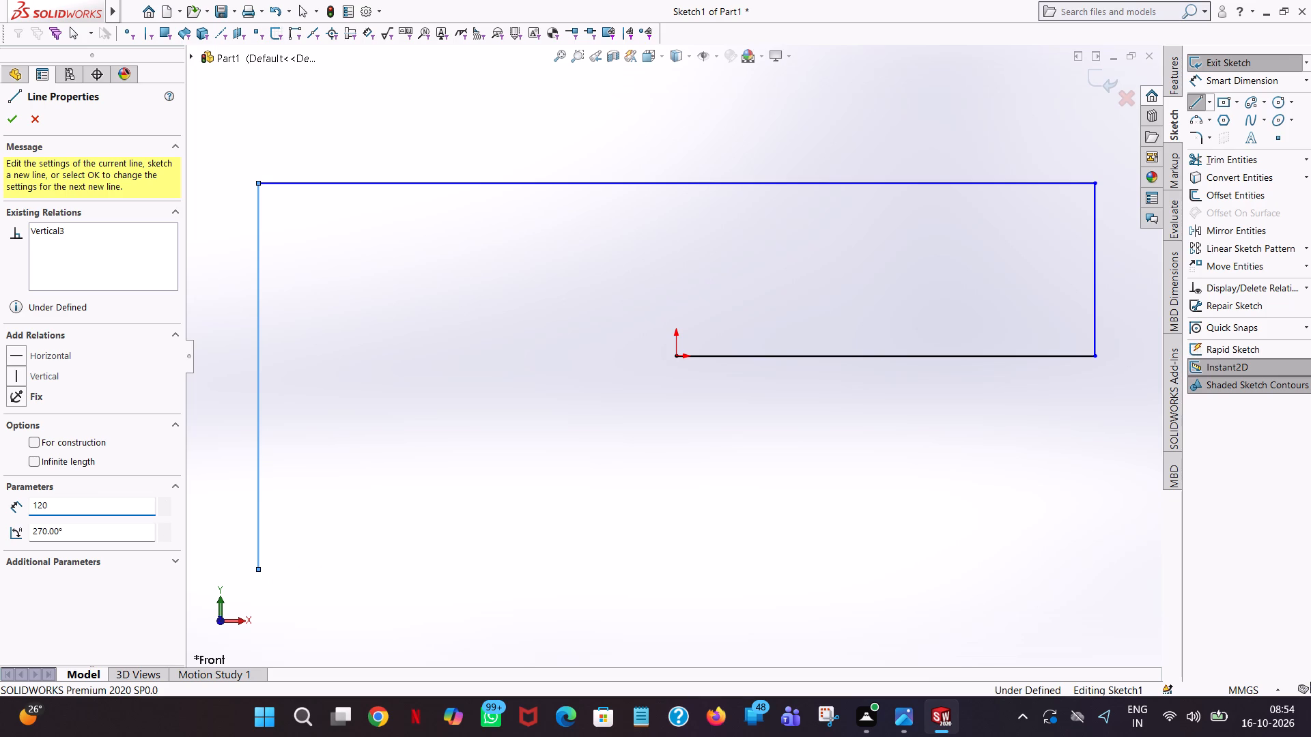
key(Return)
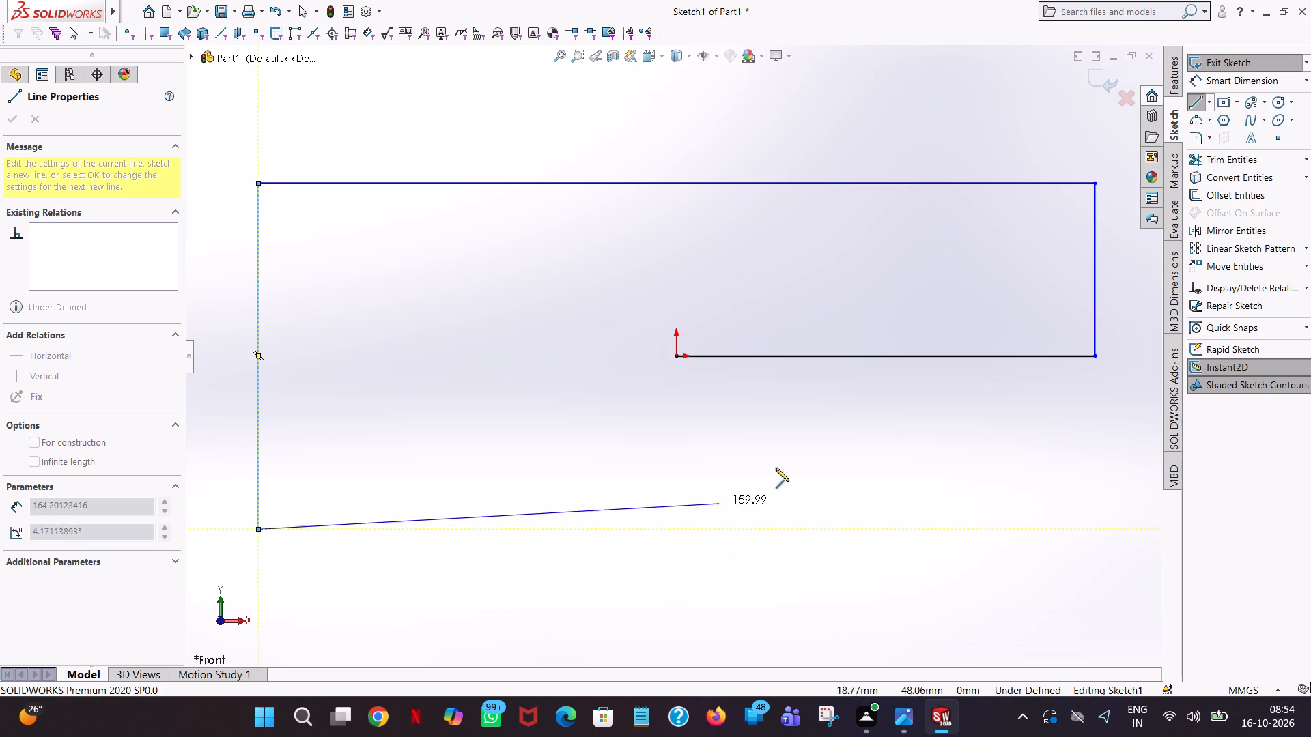
click(1093, 528)
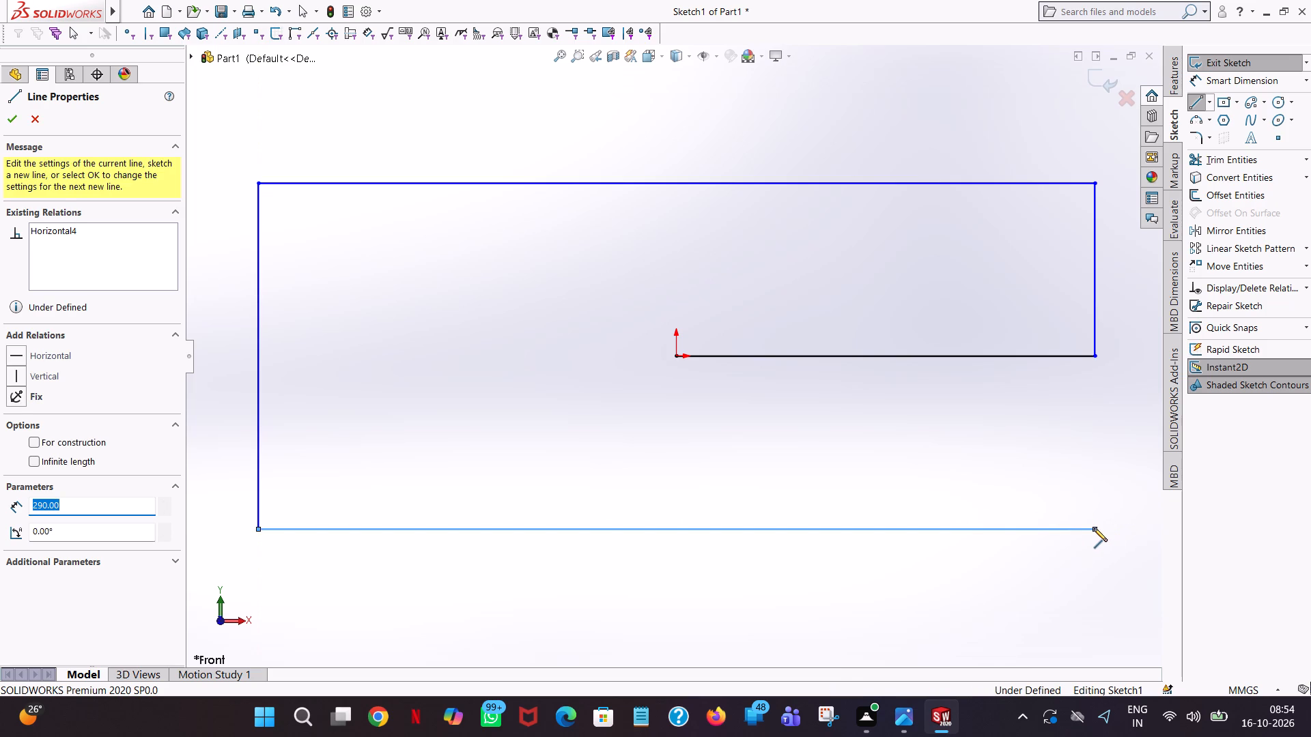
click(1094, 353)
right_click(1094, 353)
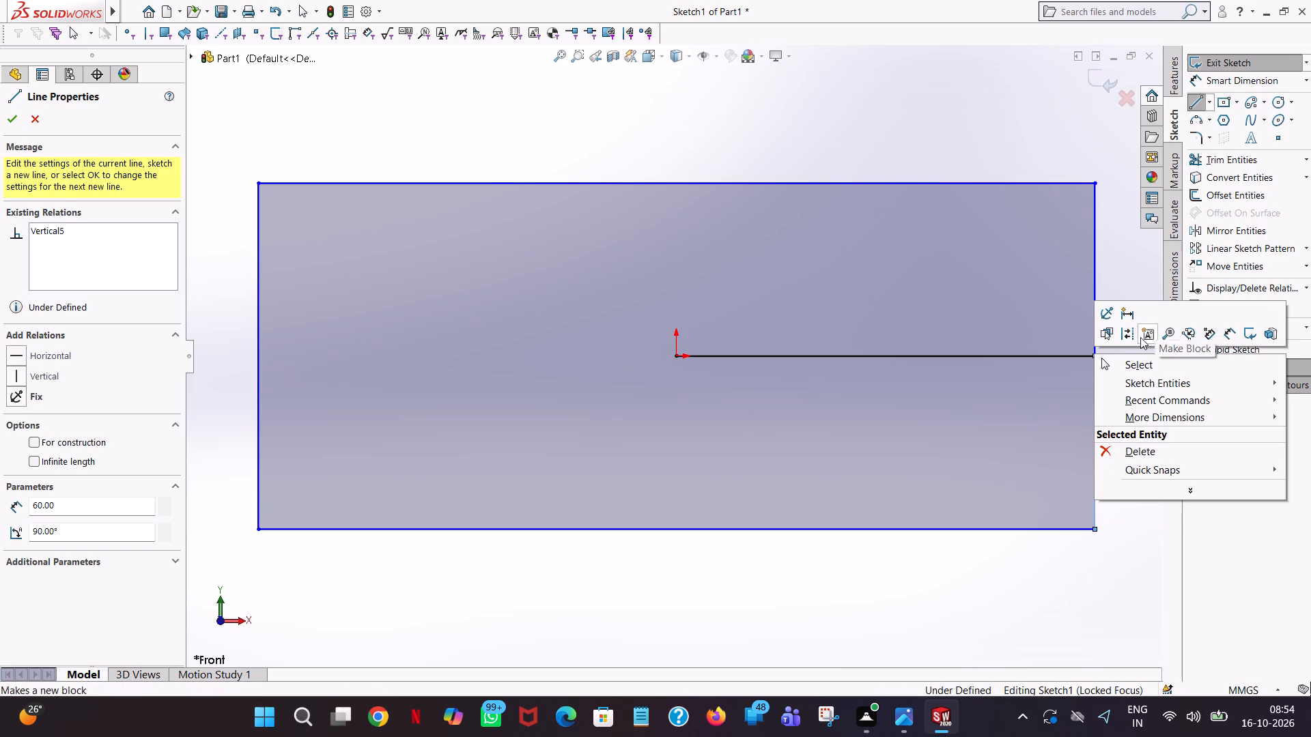
click(1127, 358)
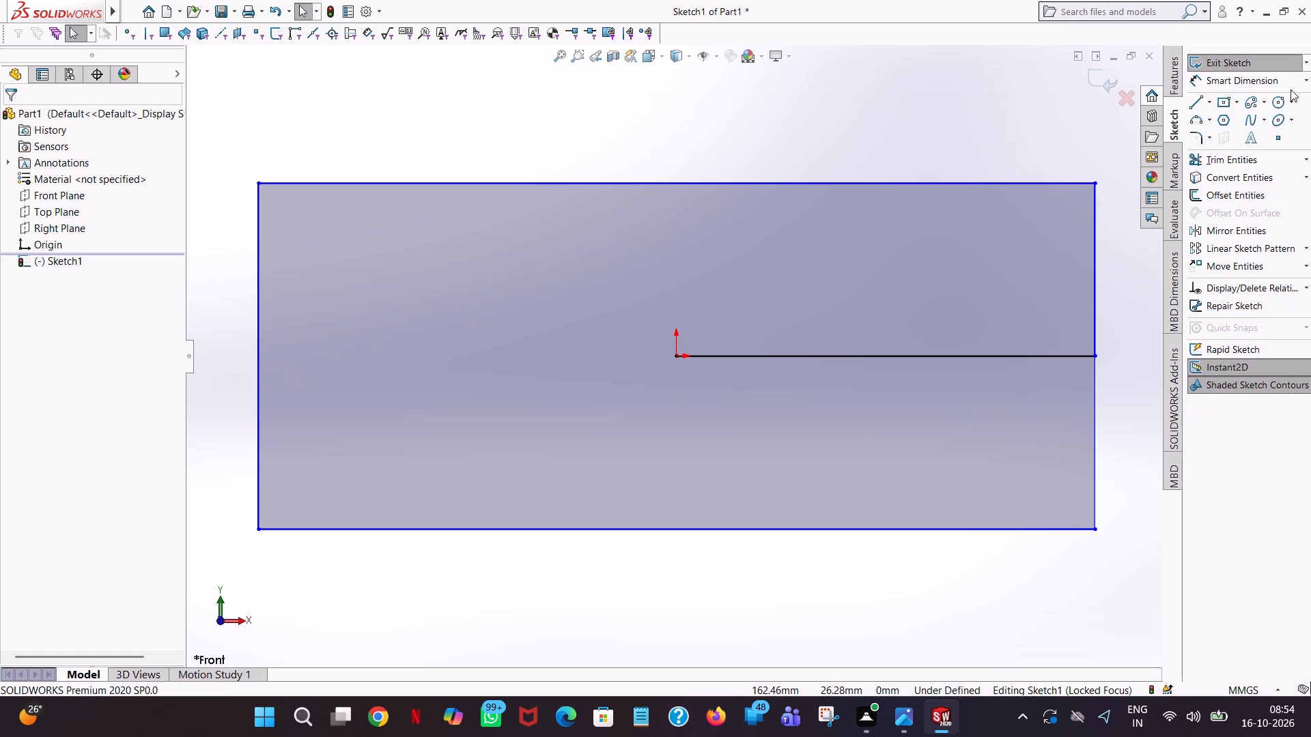
Trim away the horizontal line between the origin and the rectangle's right side.
click(1246, 151)
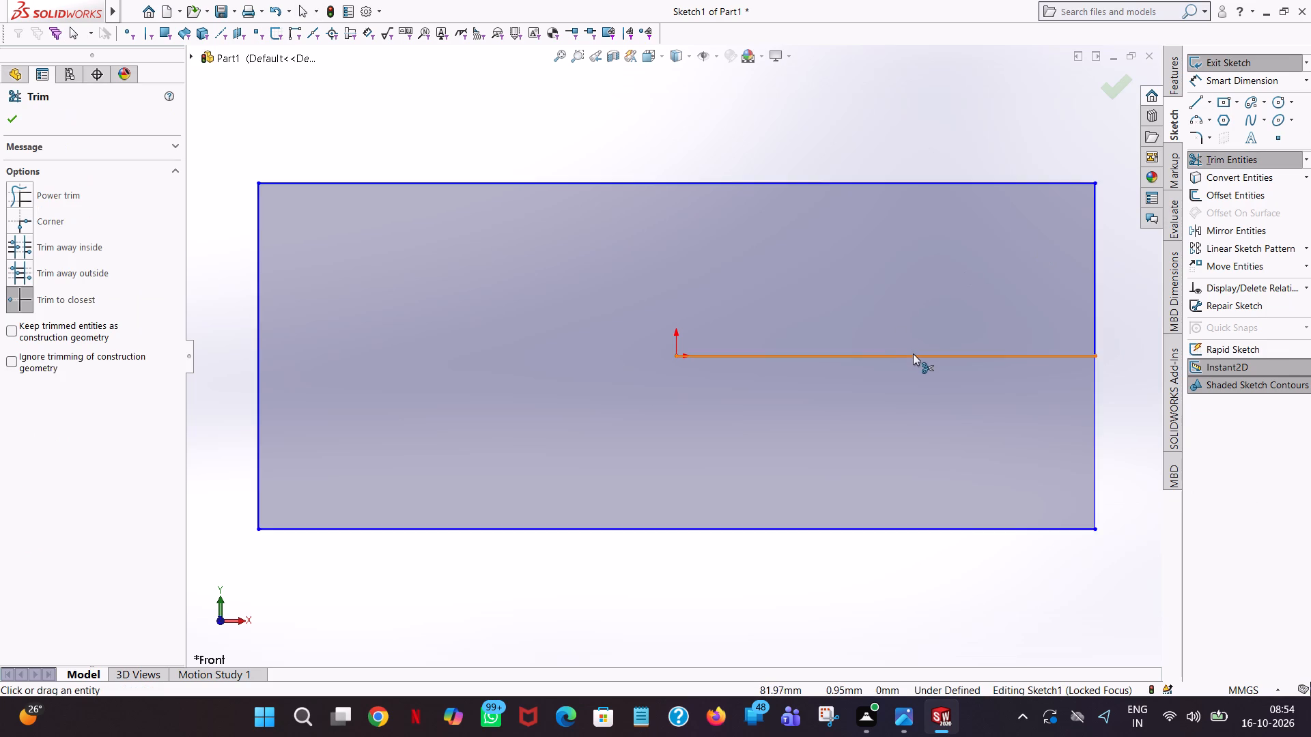
click(913, 353)
scroll(927, 332, up, 4)
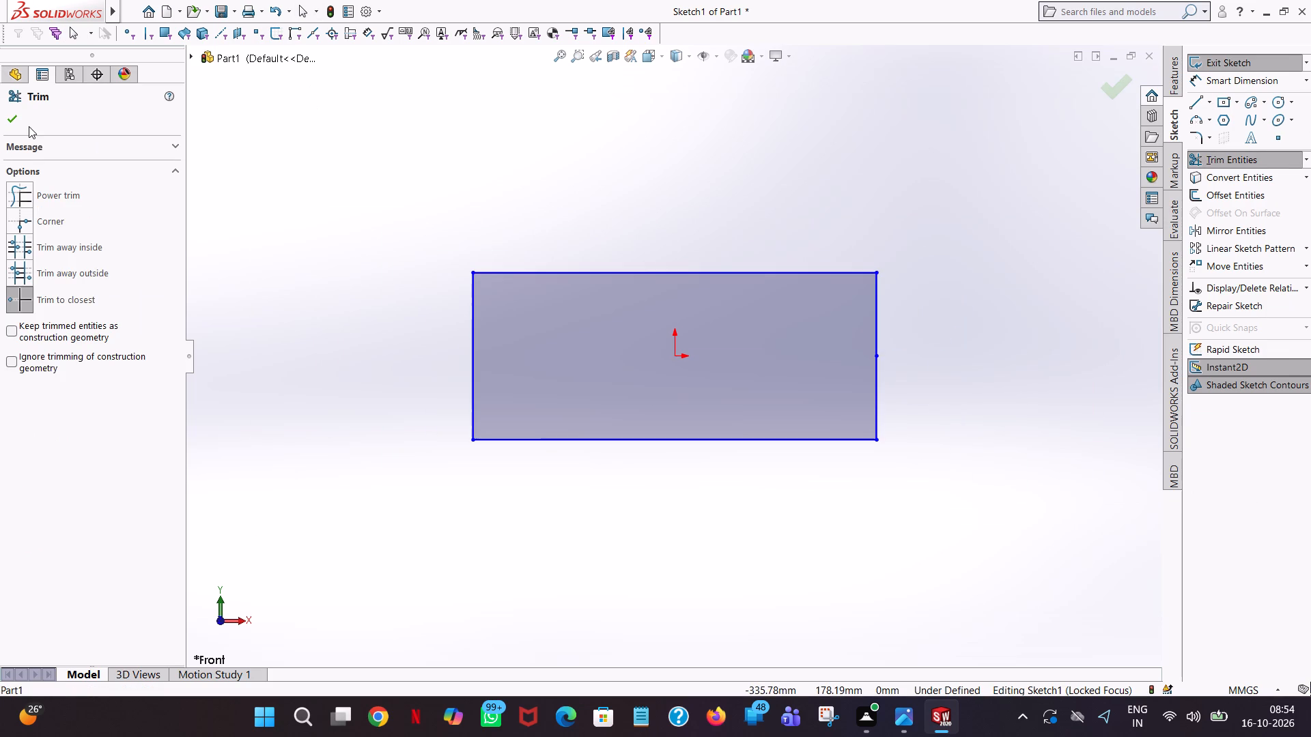
click(12, 119)
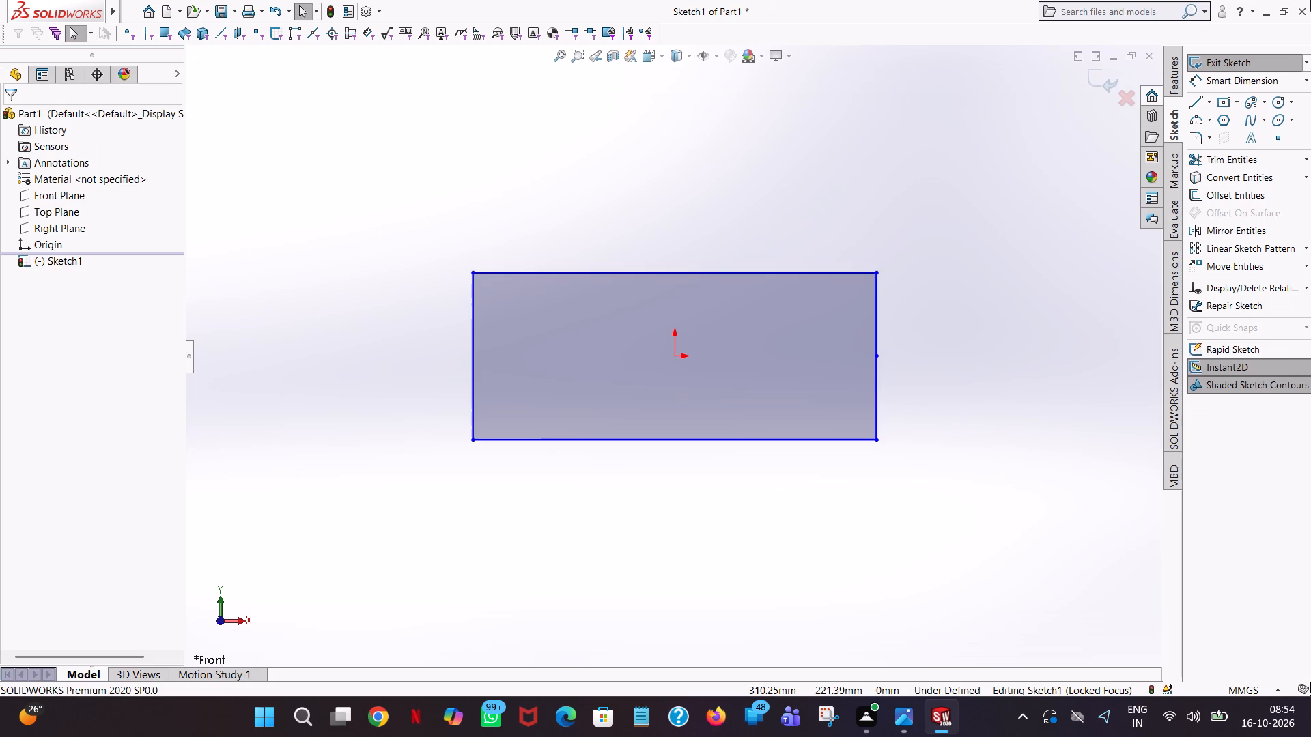
Dimension the rectangle's overall length along the top line and its height along the left side.
click(1171, 76)
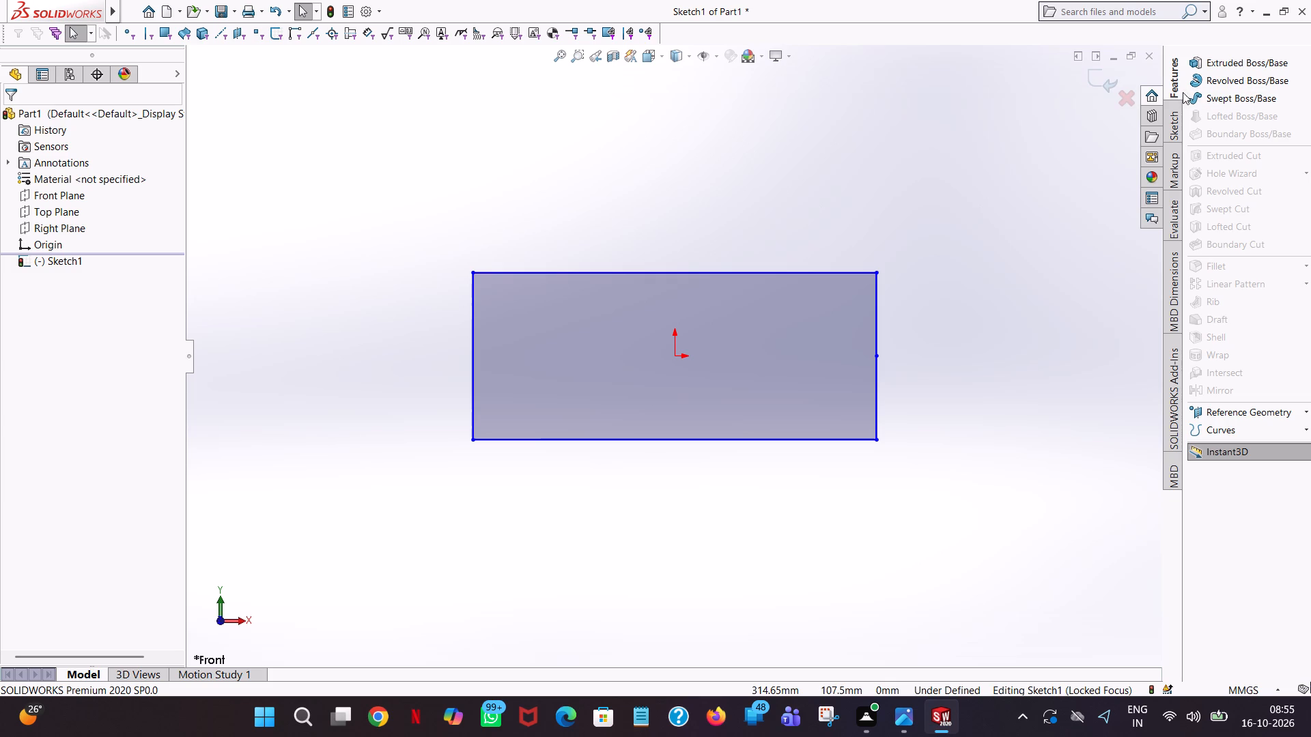
click(1174, 122)
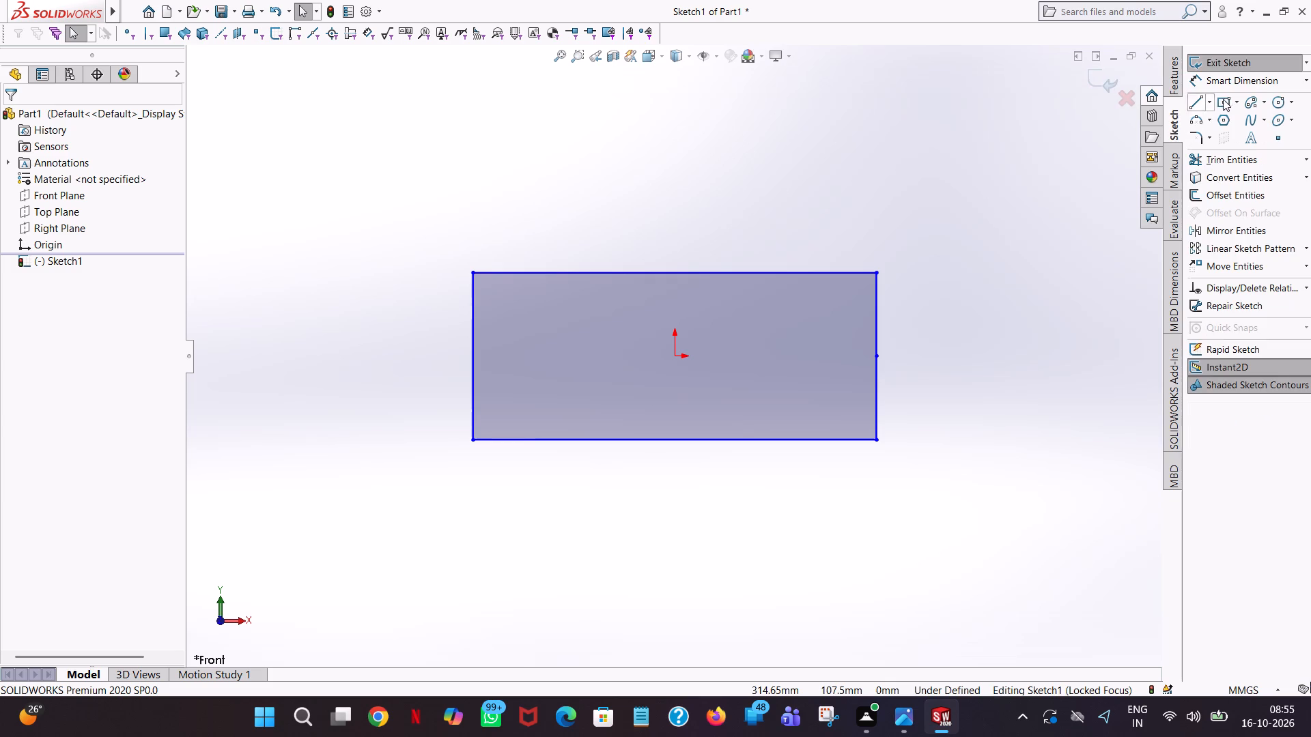
click(1255, 74)
click(691, 272)
click(712, 151)
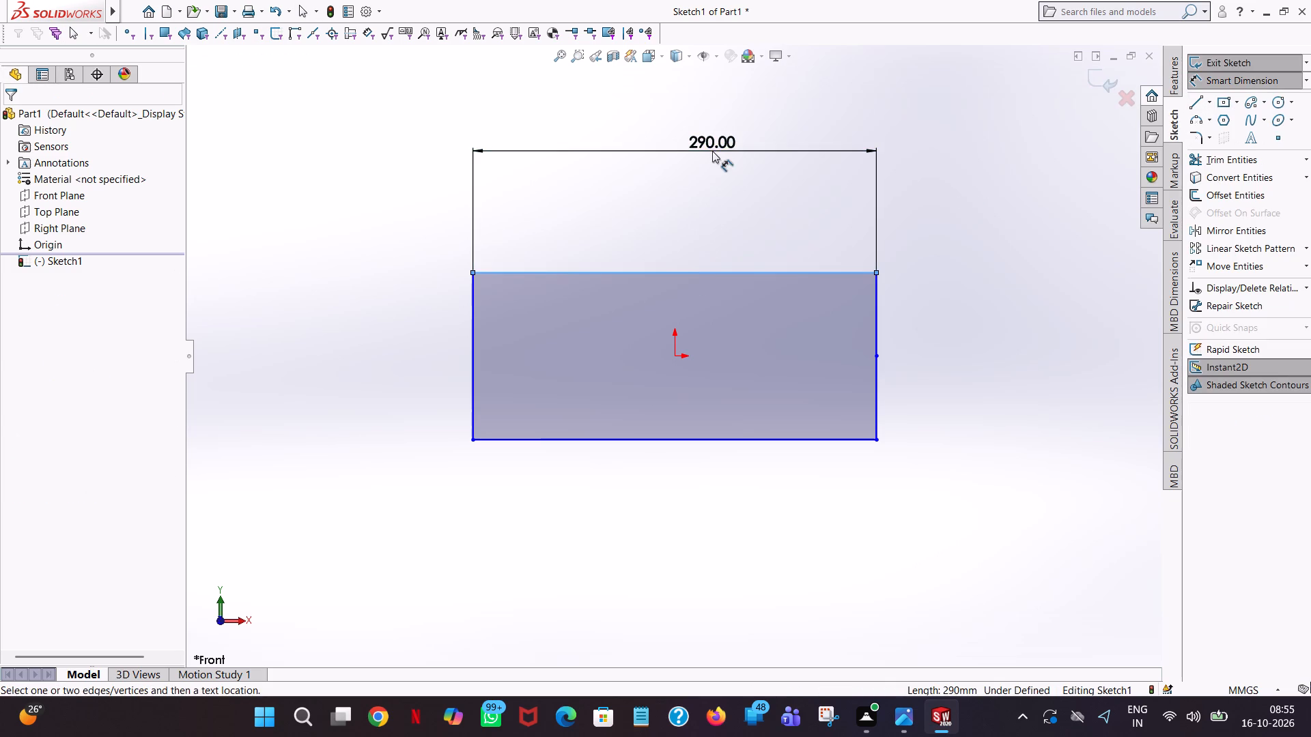
double_click(643, 131)
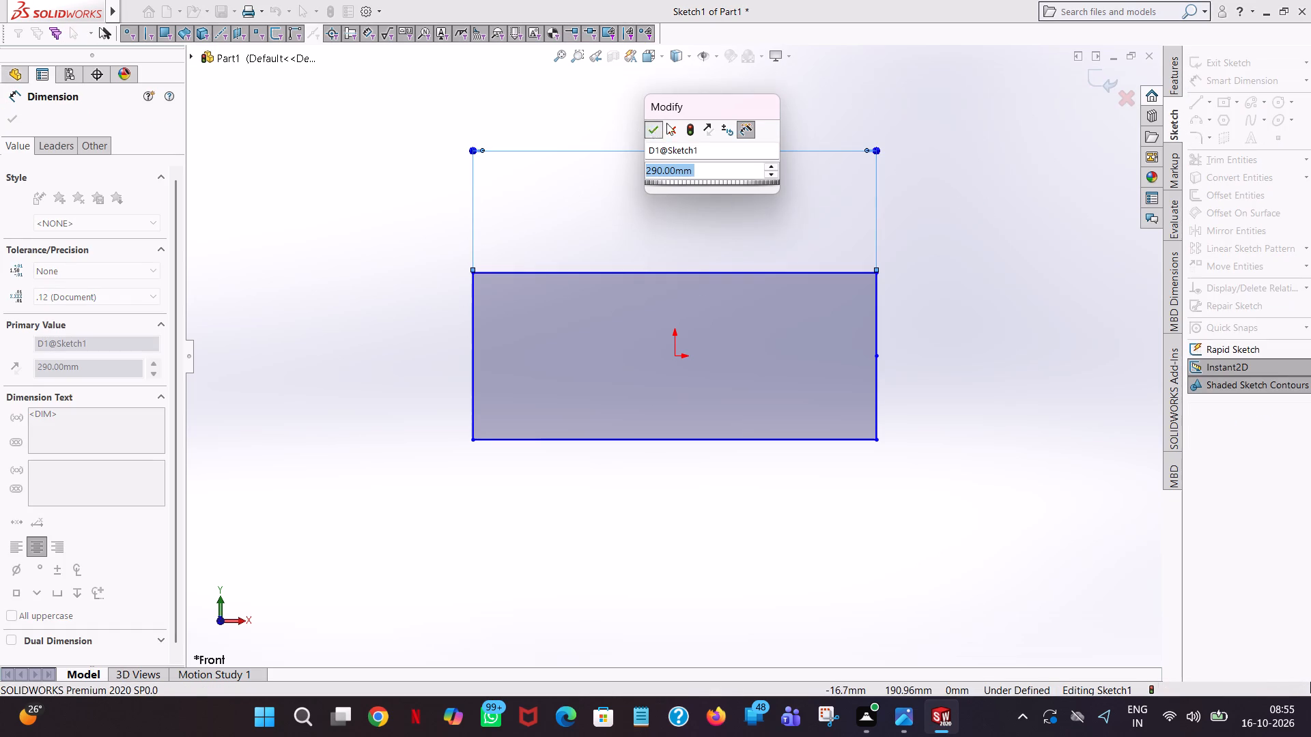
click(935, 171)
click(477, 356)
click(283, 305)
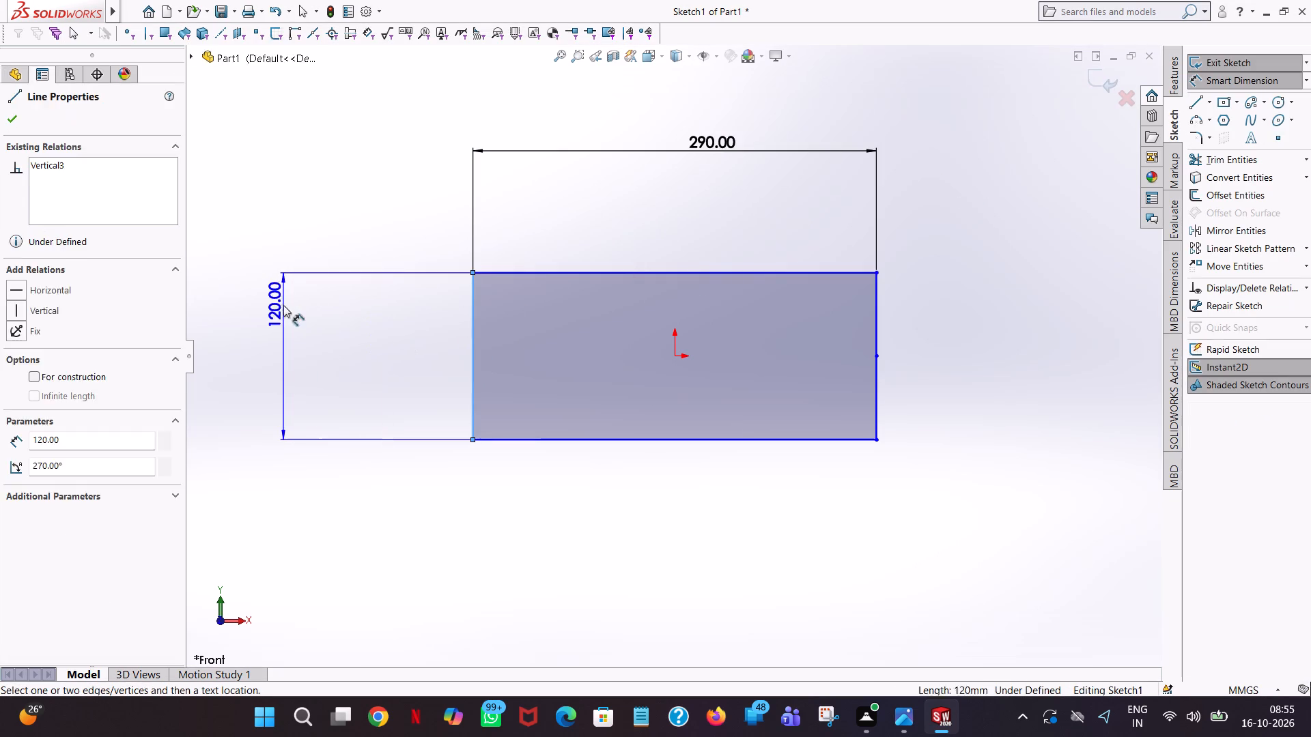
click(224, 288)
click(319, 194)
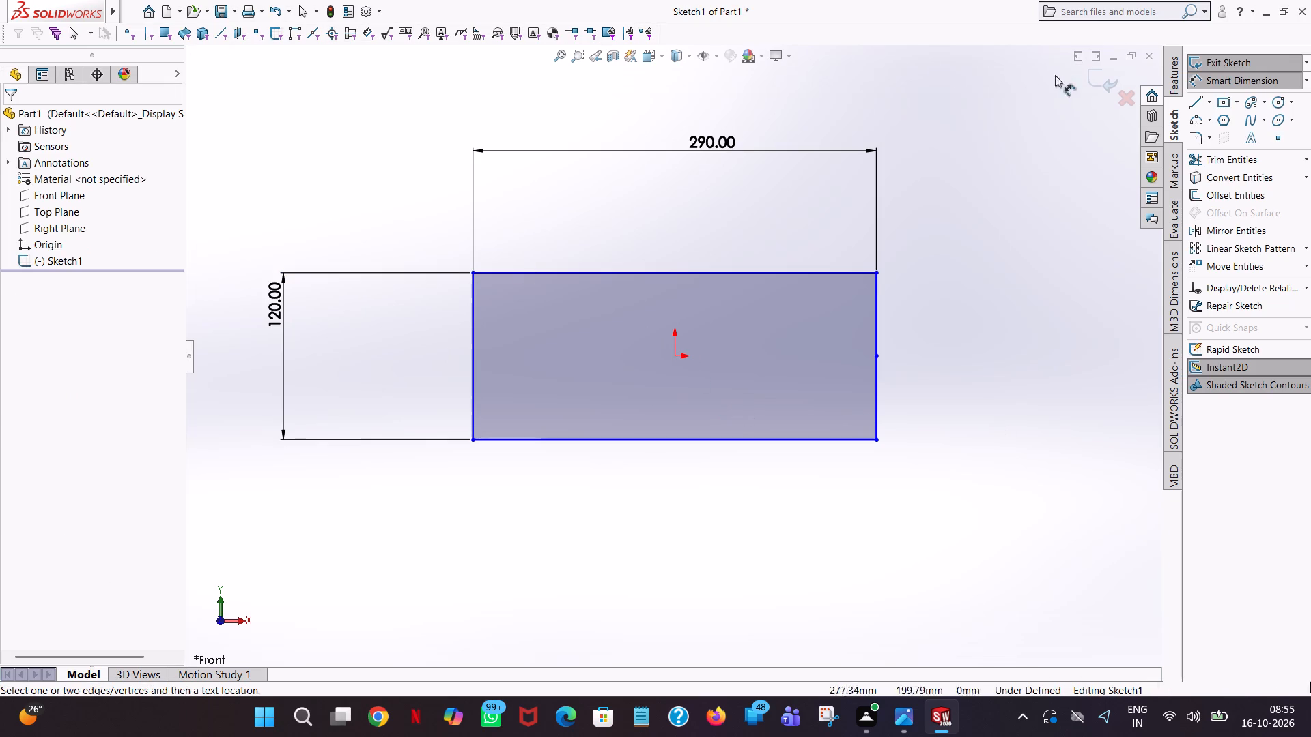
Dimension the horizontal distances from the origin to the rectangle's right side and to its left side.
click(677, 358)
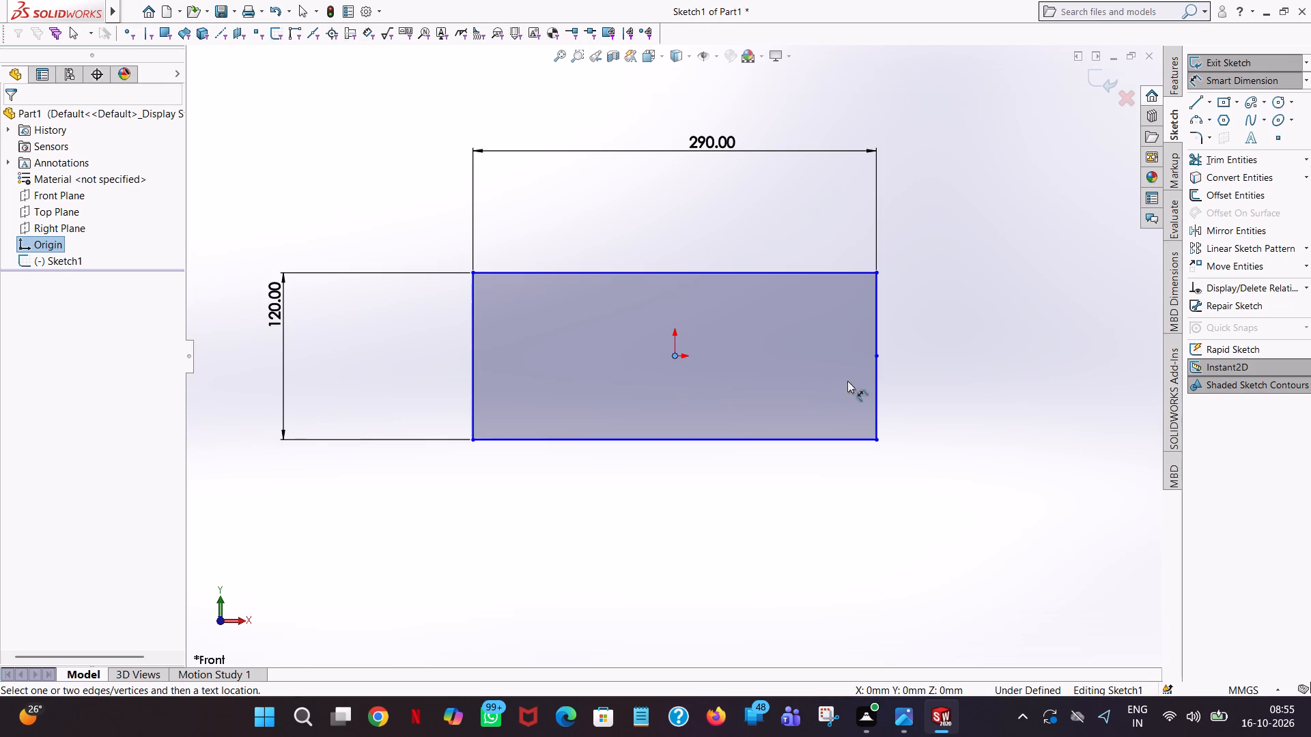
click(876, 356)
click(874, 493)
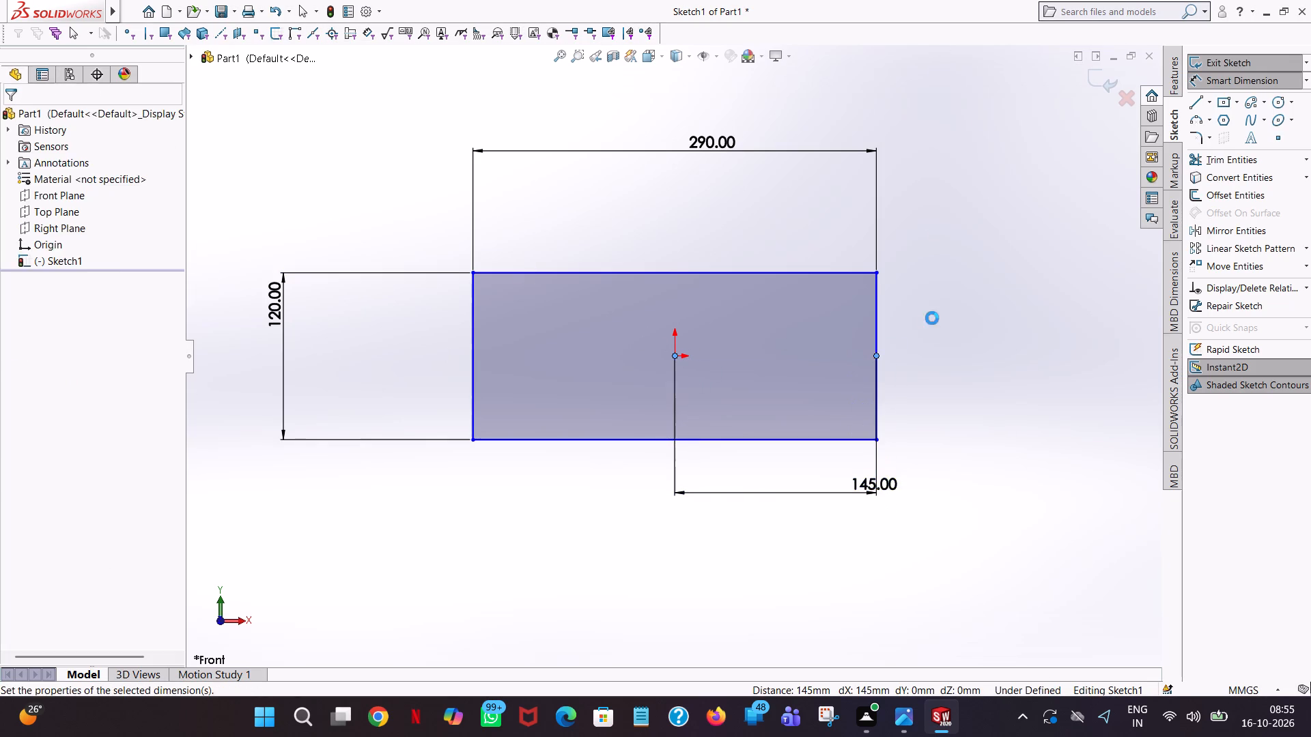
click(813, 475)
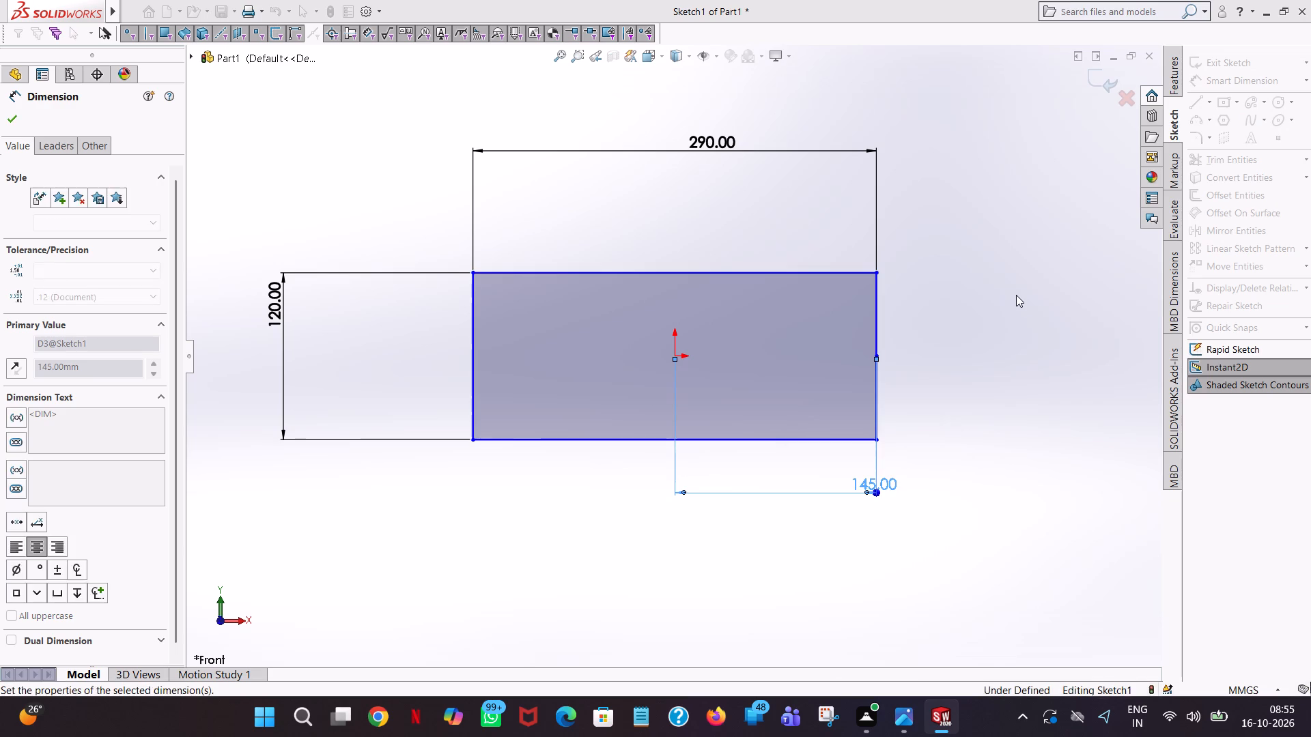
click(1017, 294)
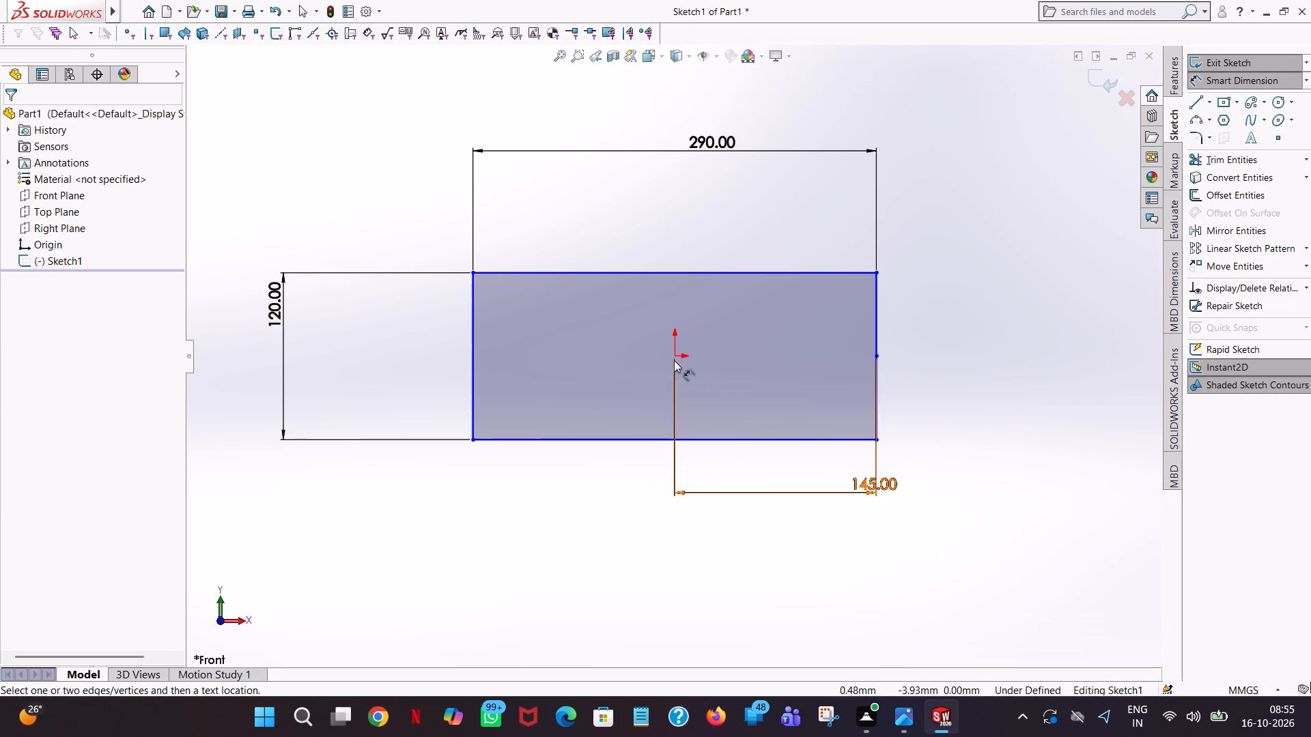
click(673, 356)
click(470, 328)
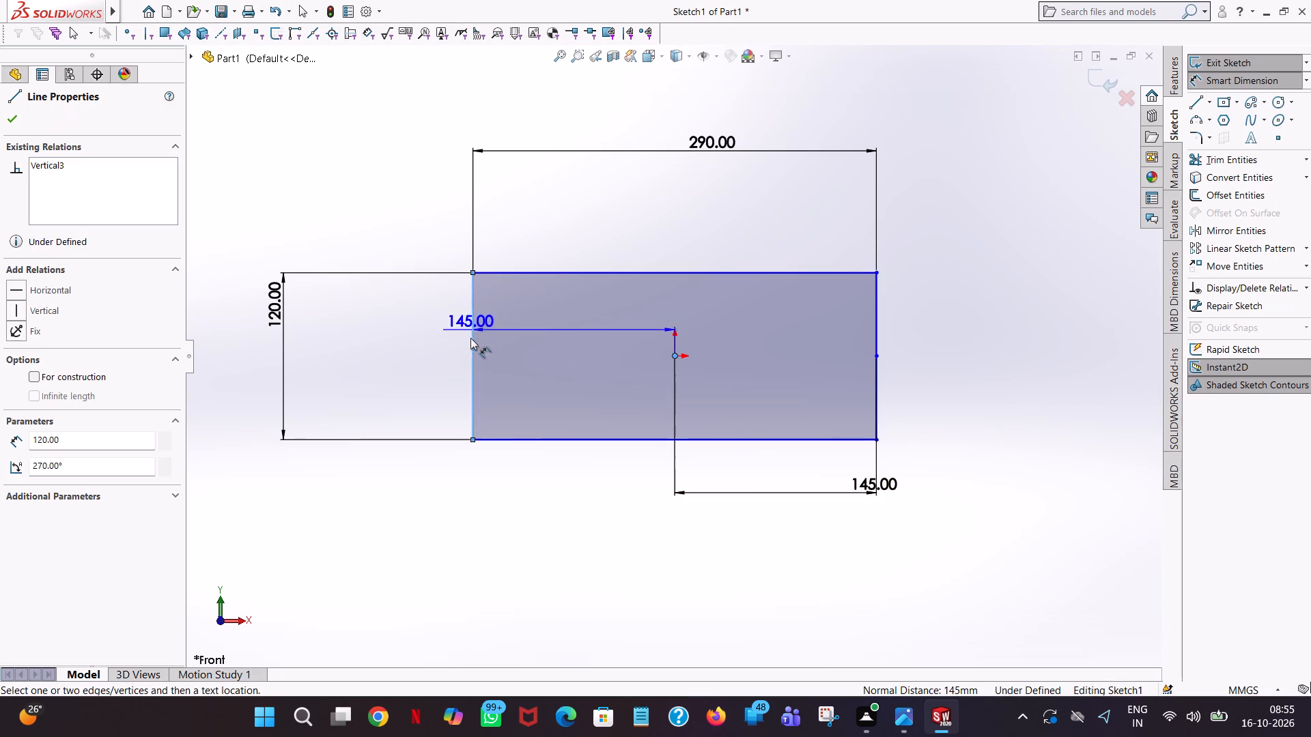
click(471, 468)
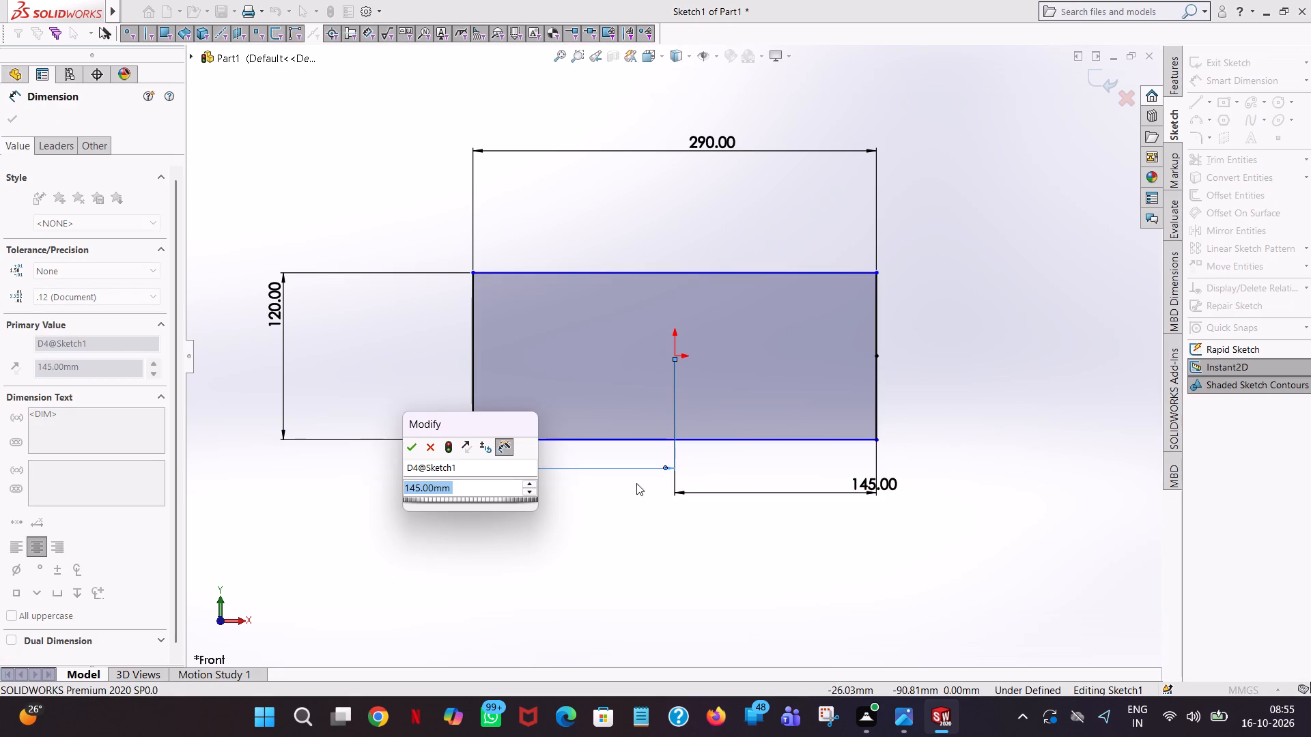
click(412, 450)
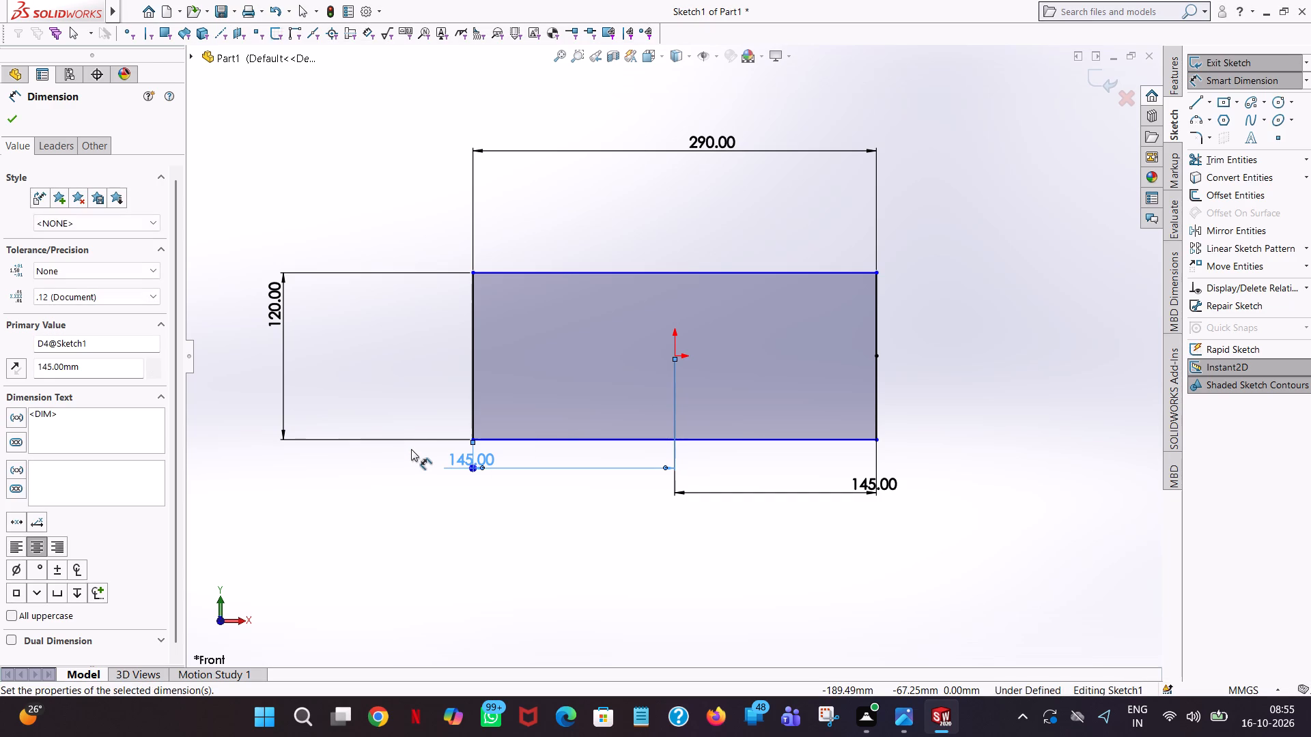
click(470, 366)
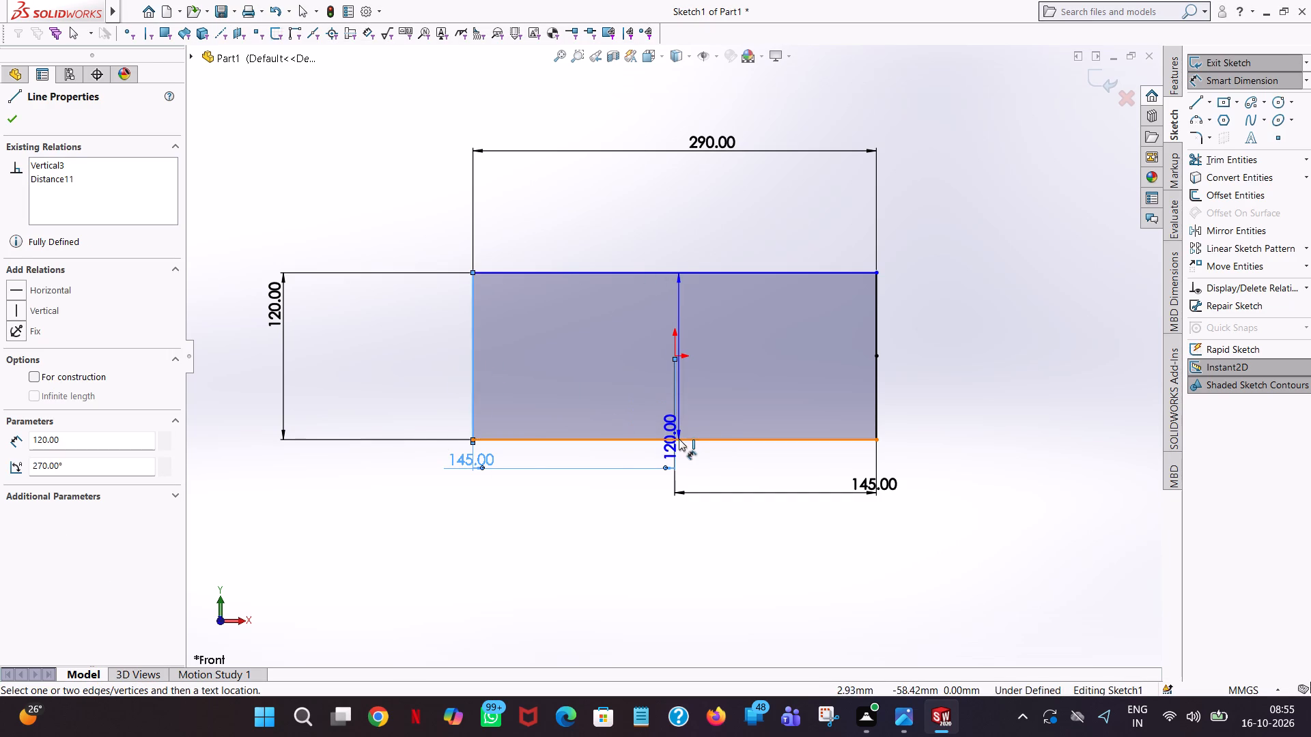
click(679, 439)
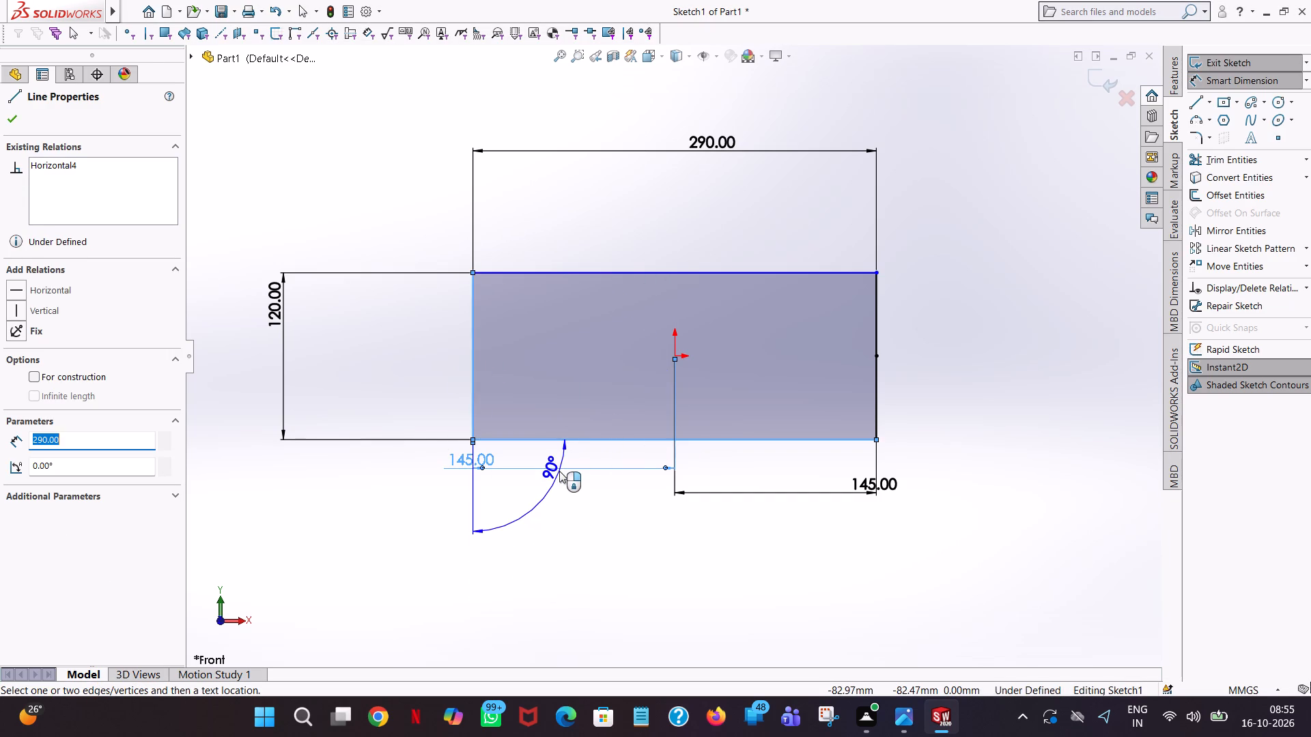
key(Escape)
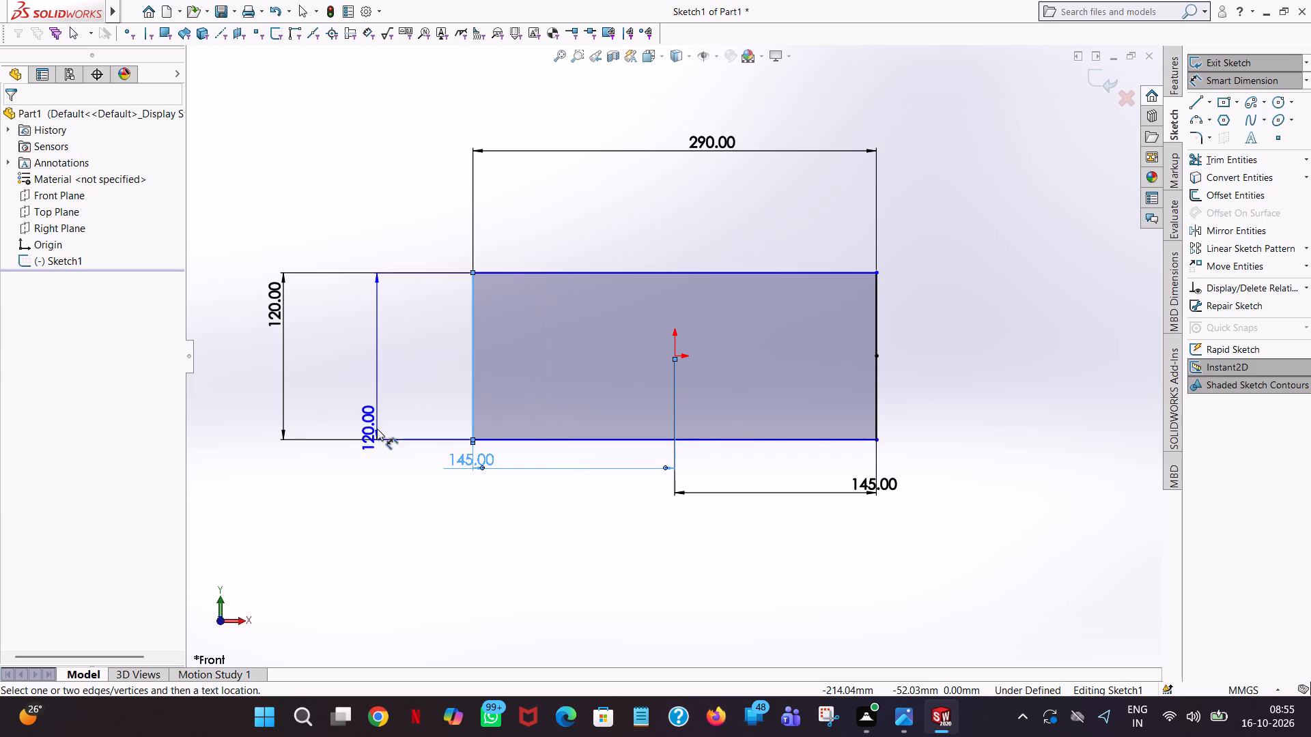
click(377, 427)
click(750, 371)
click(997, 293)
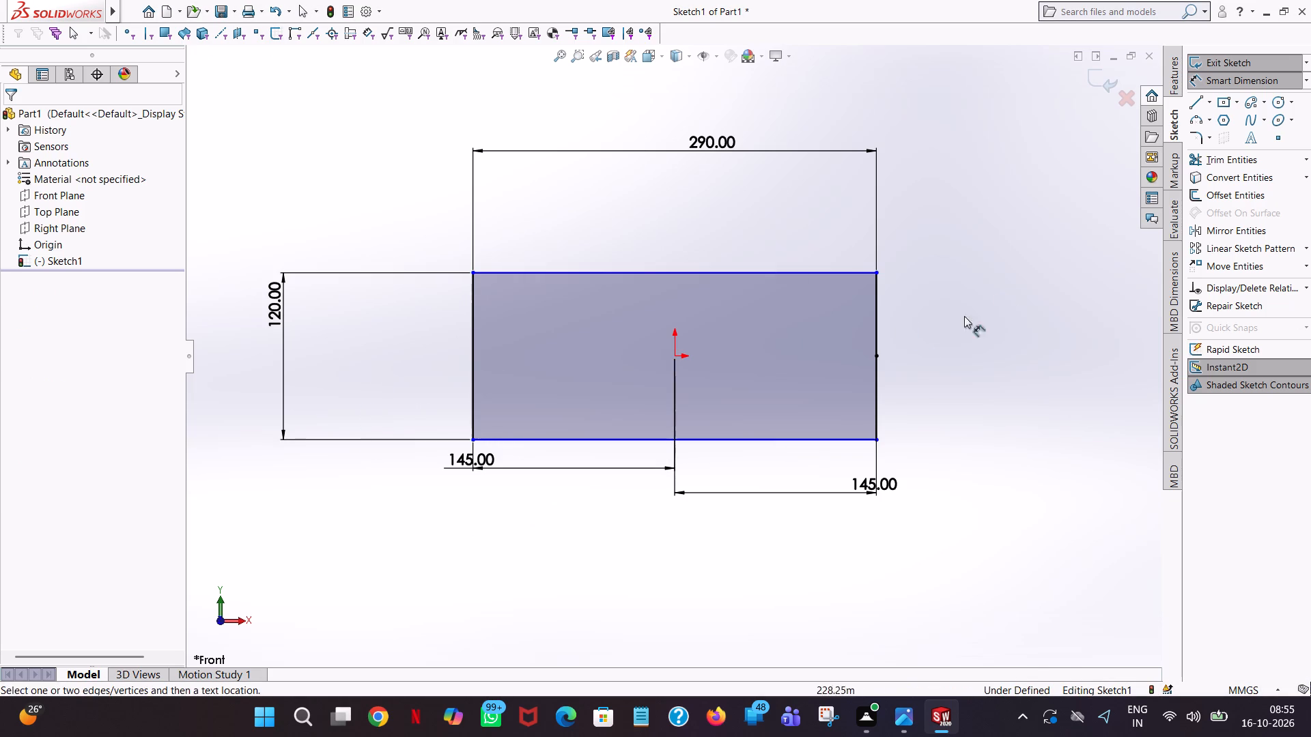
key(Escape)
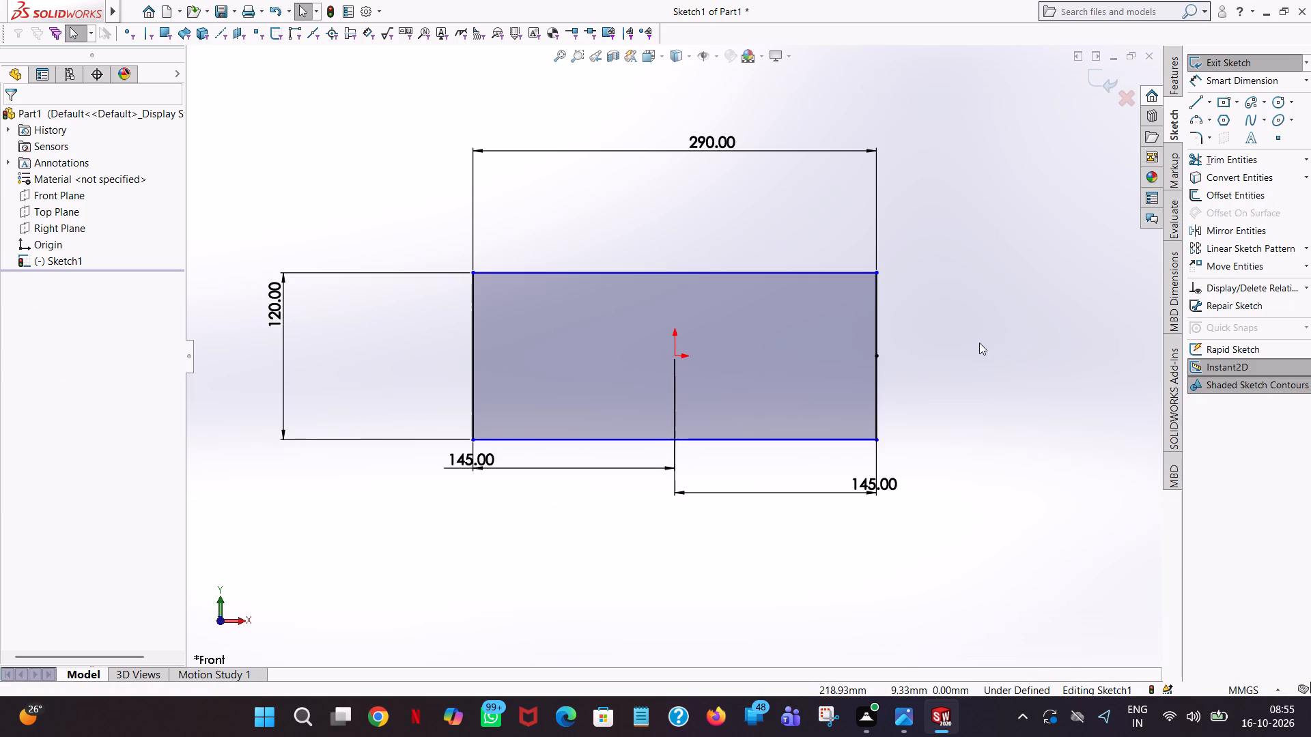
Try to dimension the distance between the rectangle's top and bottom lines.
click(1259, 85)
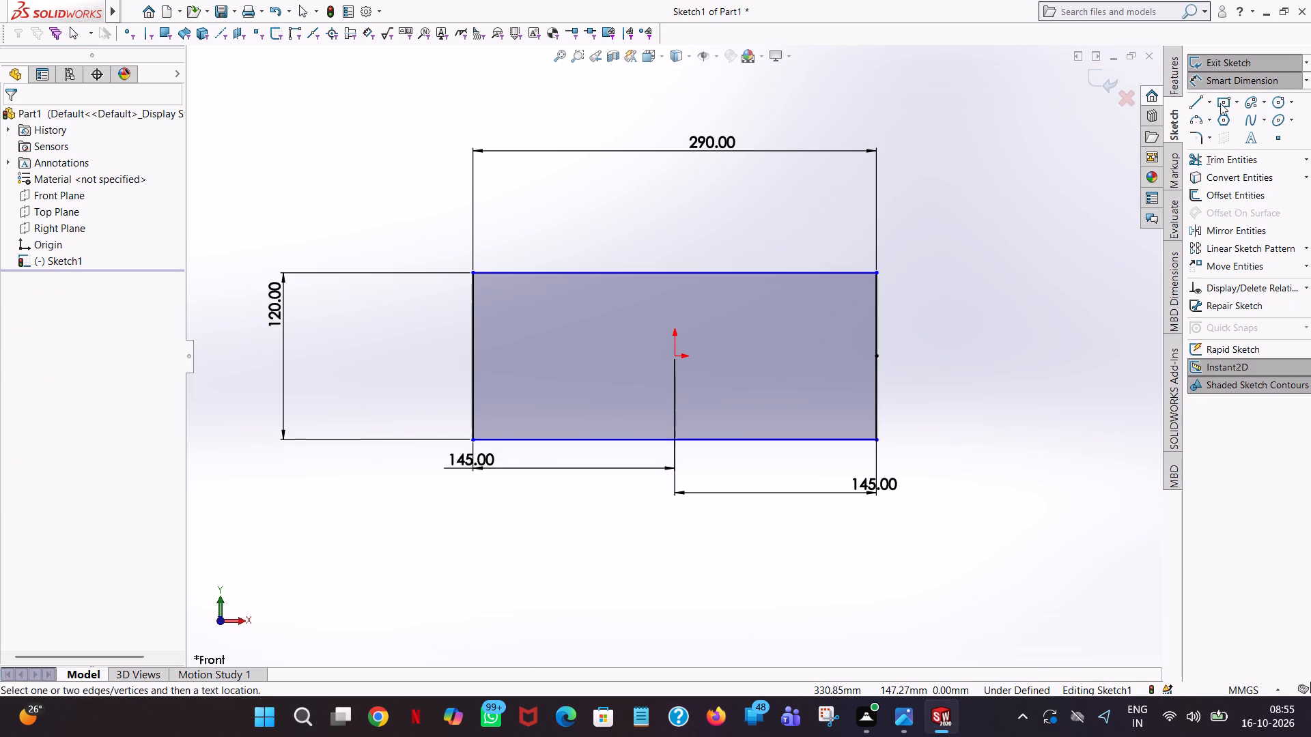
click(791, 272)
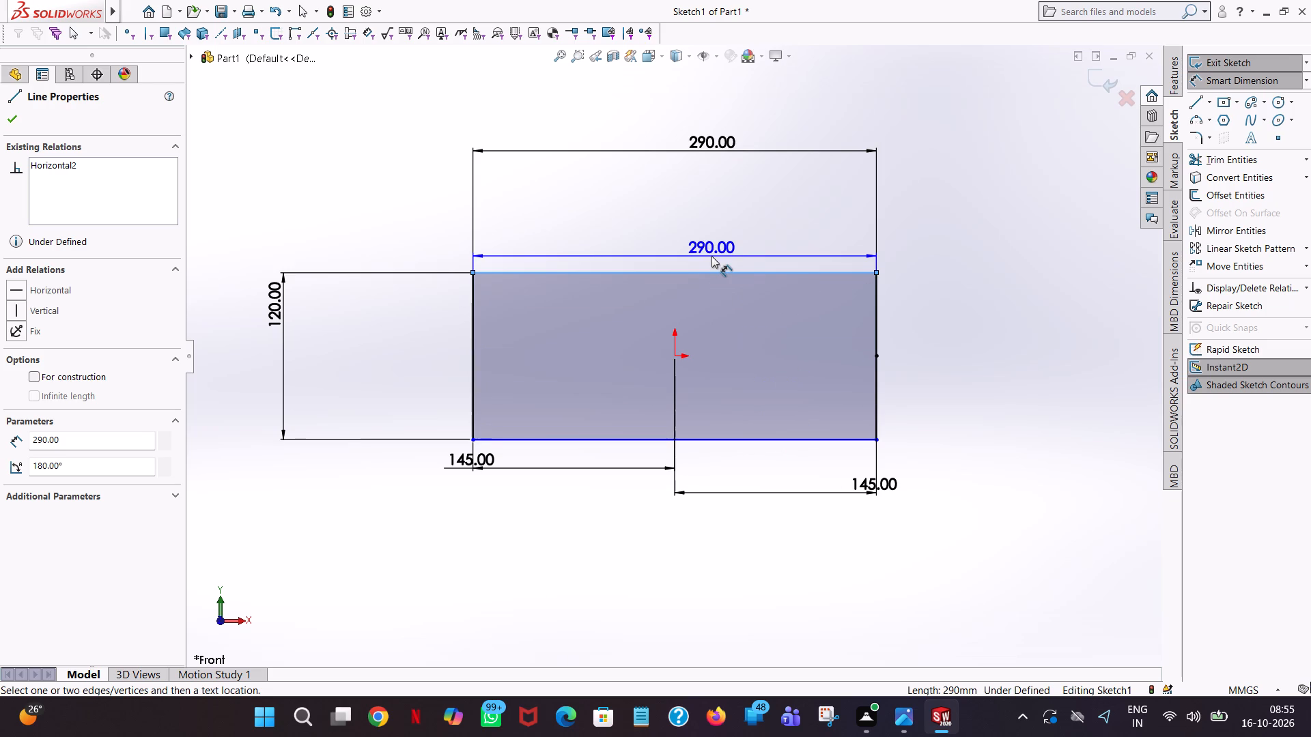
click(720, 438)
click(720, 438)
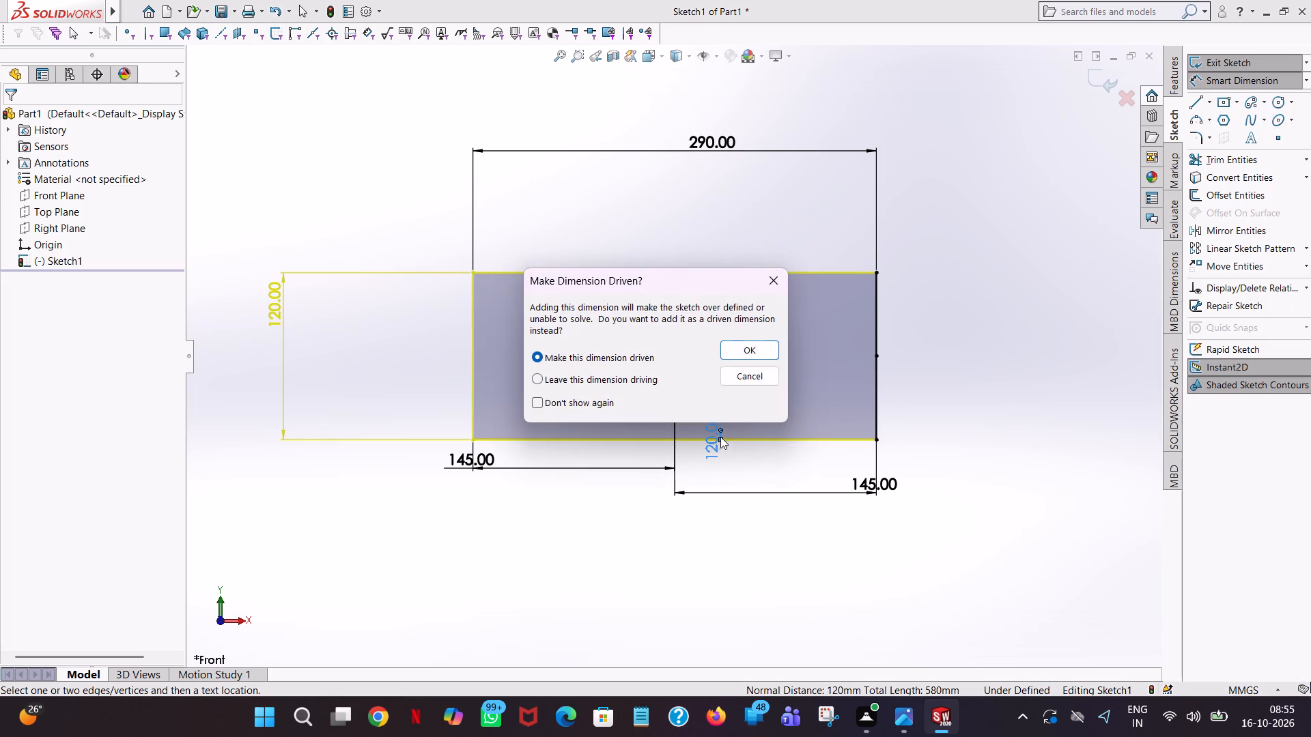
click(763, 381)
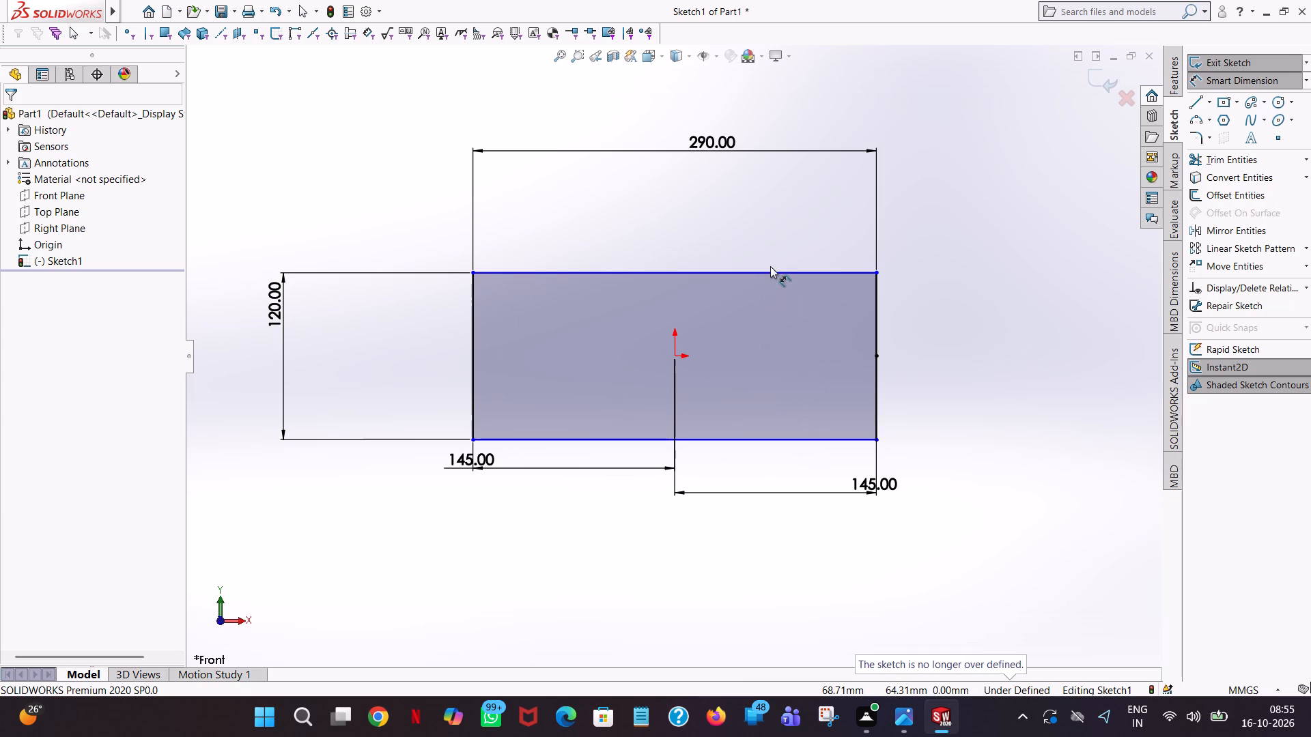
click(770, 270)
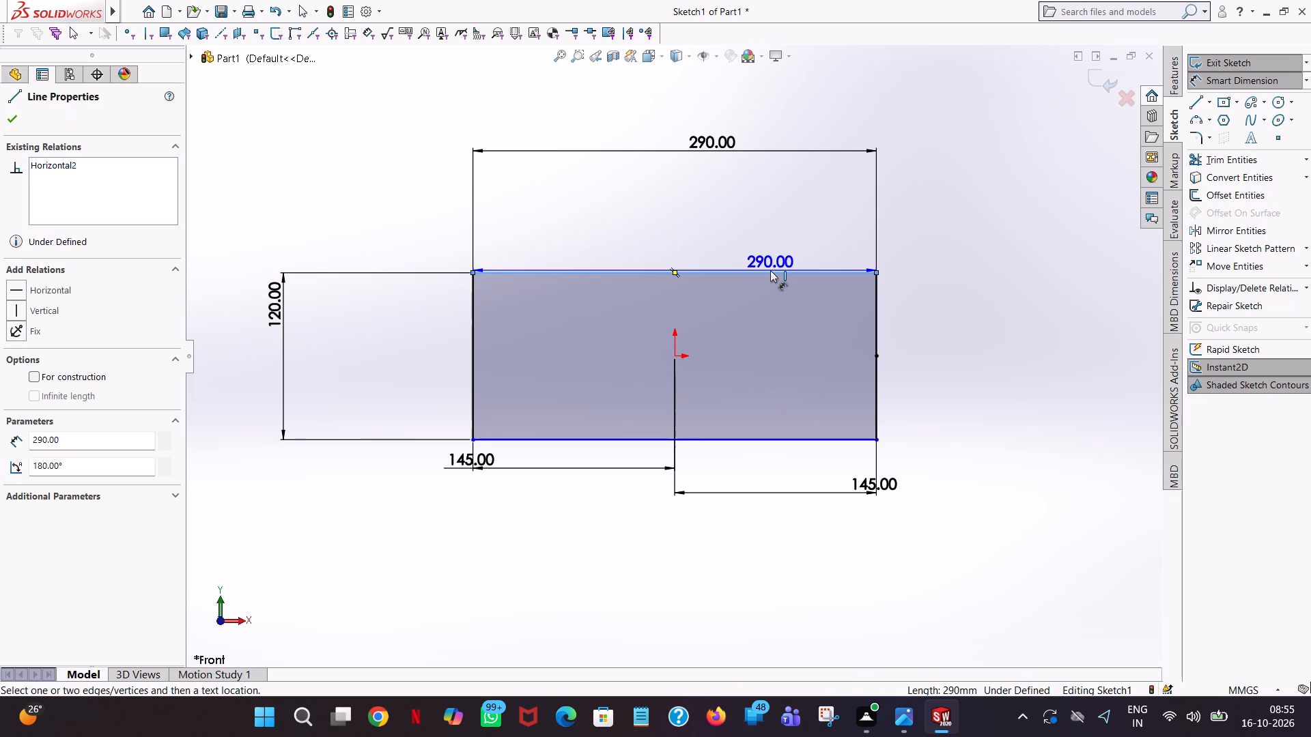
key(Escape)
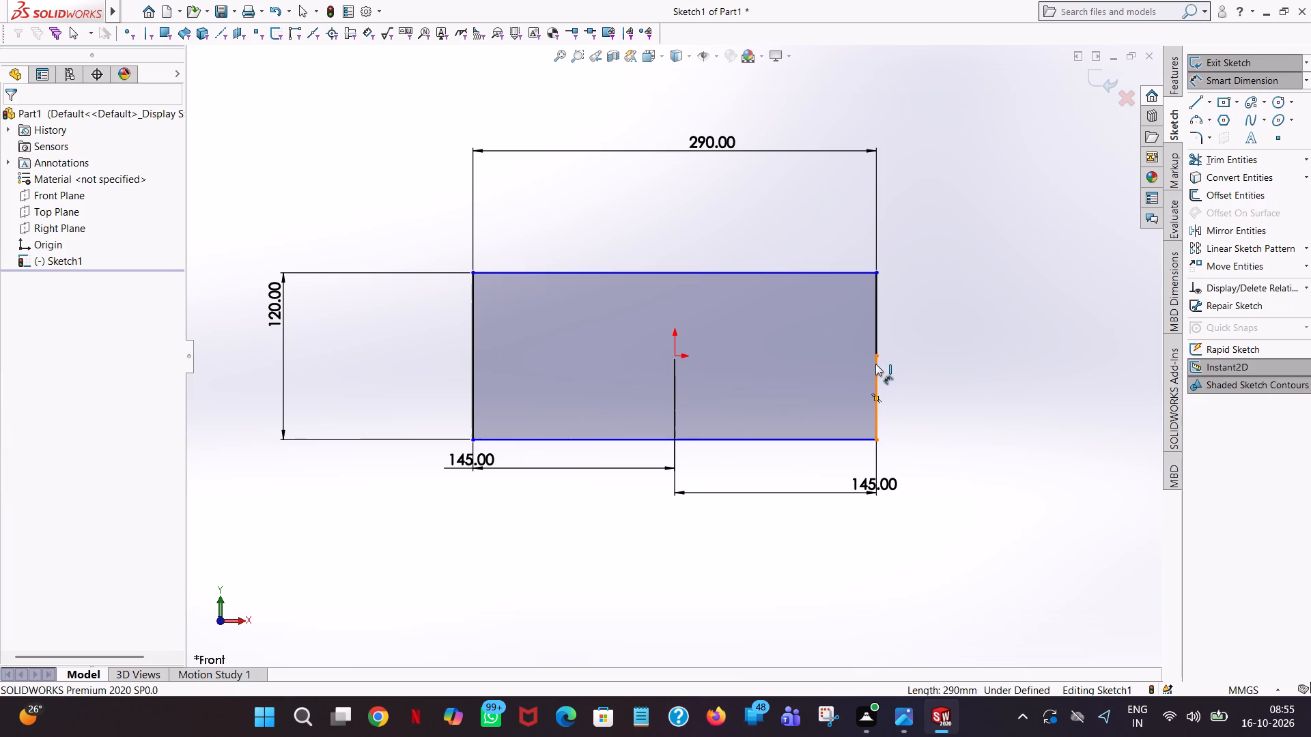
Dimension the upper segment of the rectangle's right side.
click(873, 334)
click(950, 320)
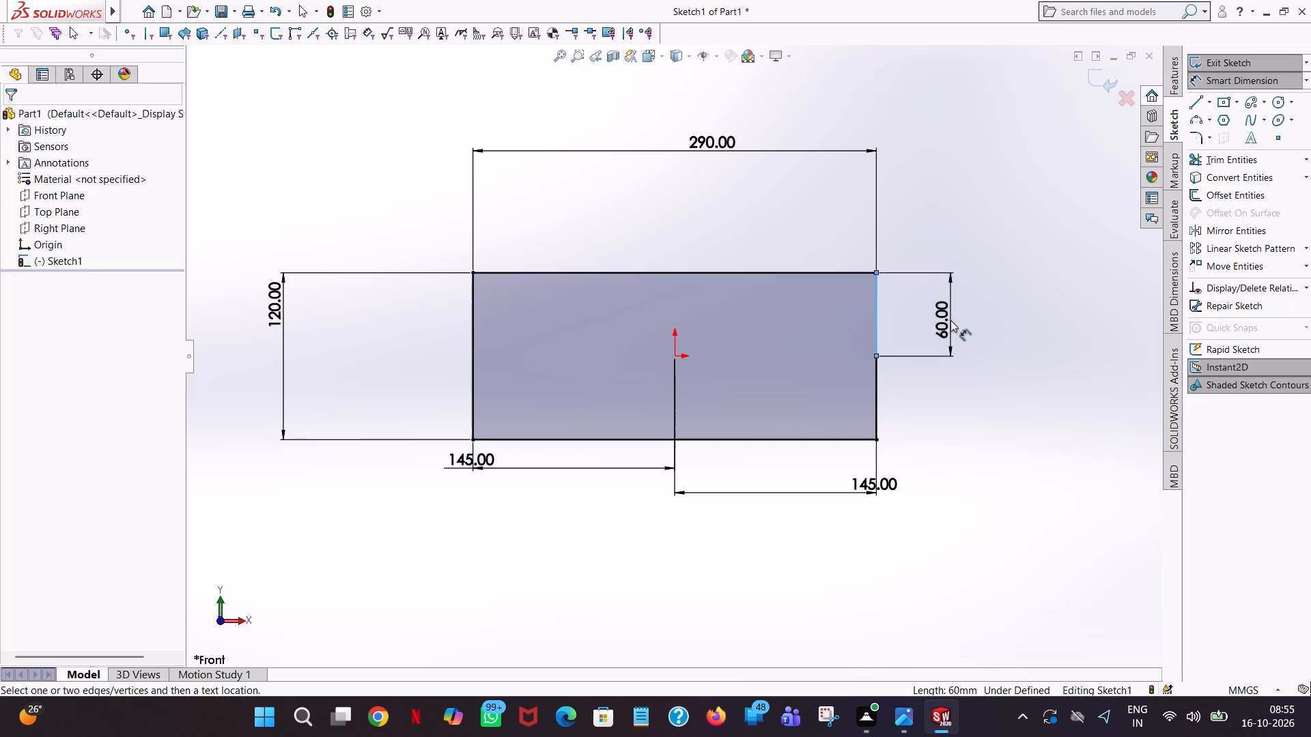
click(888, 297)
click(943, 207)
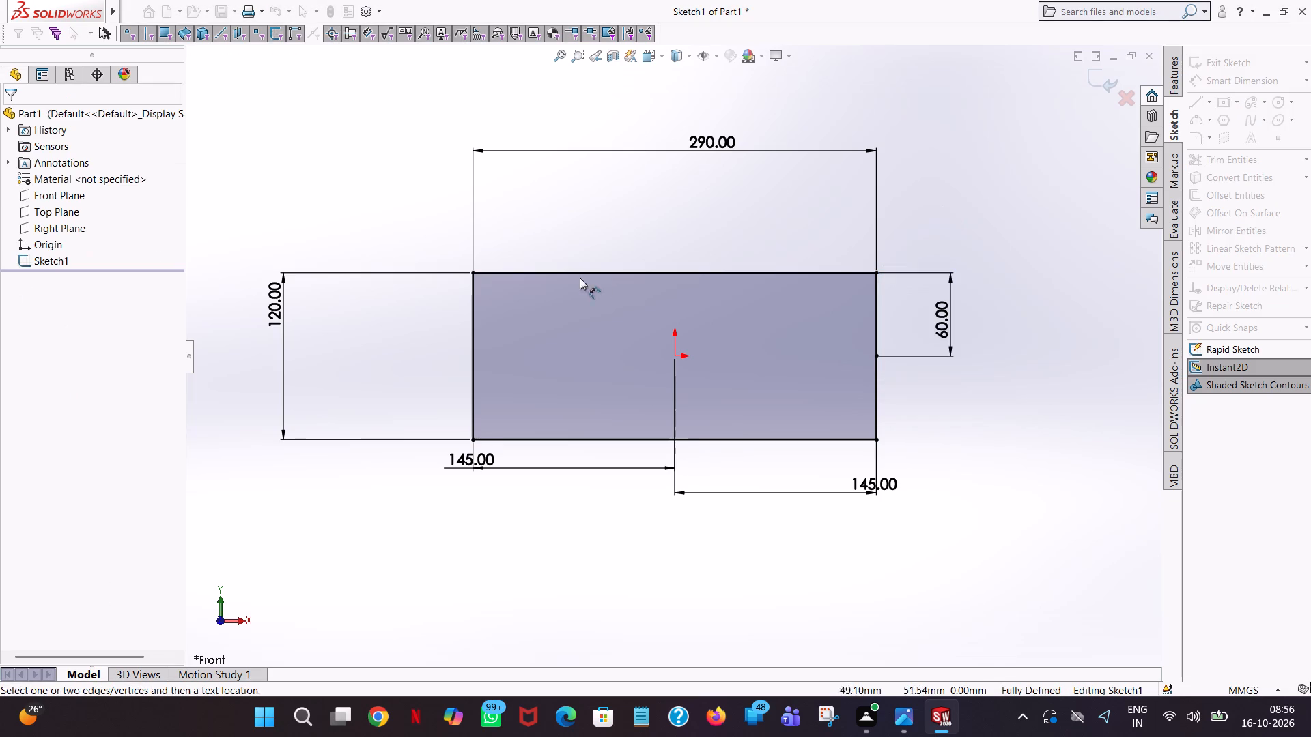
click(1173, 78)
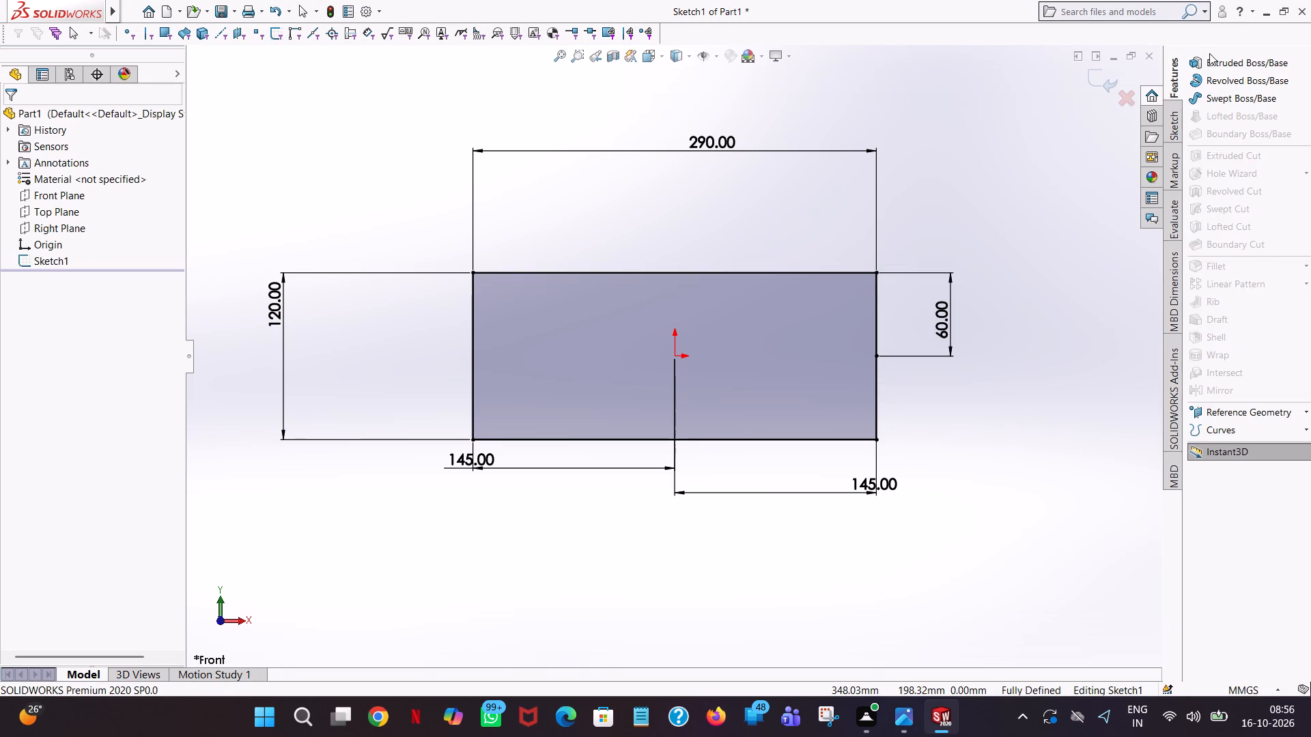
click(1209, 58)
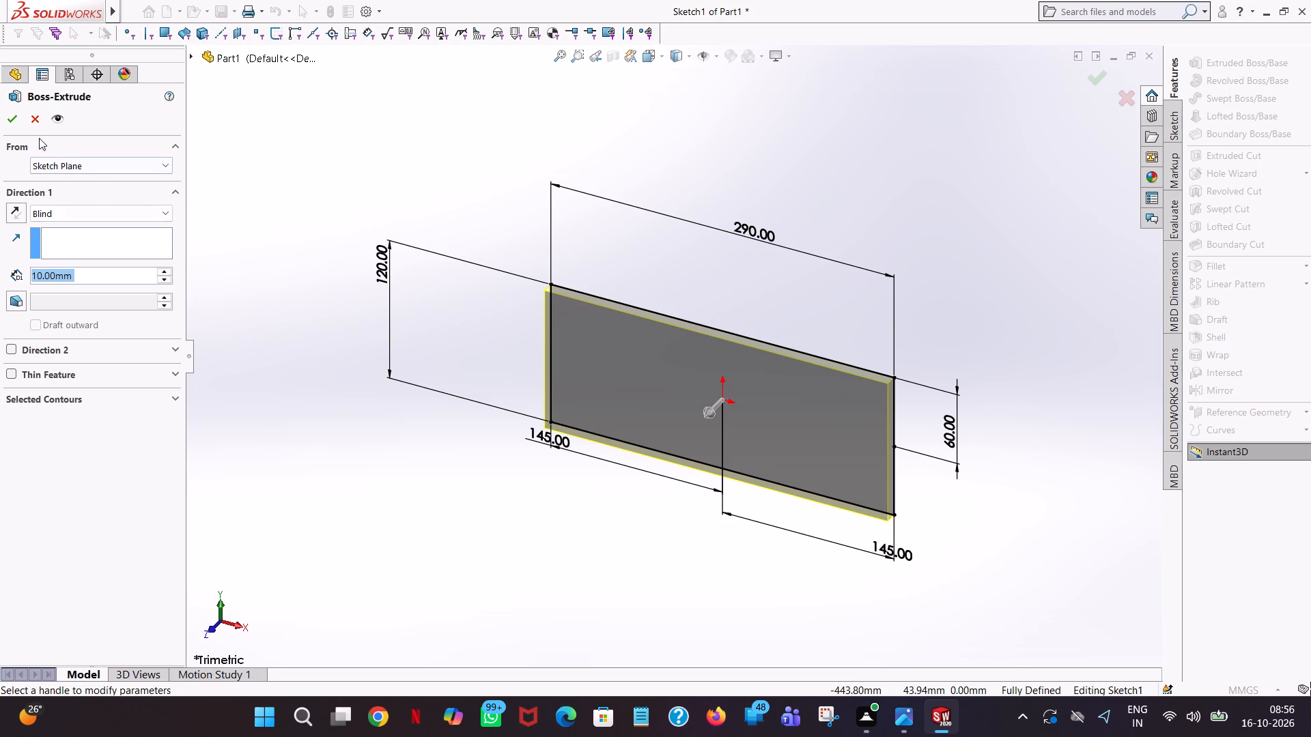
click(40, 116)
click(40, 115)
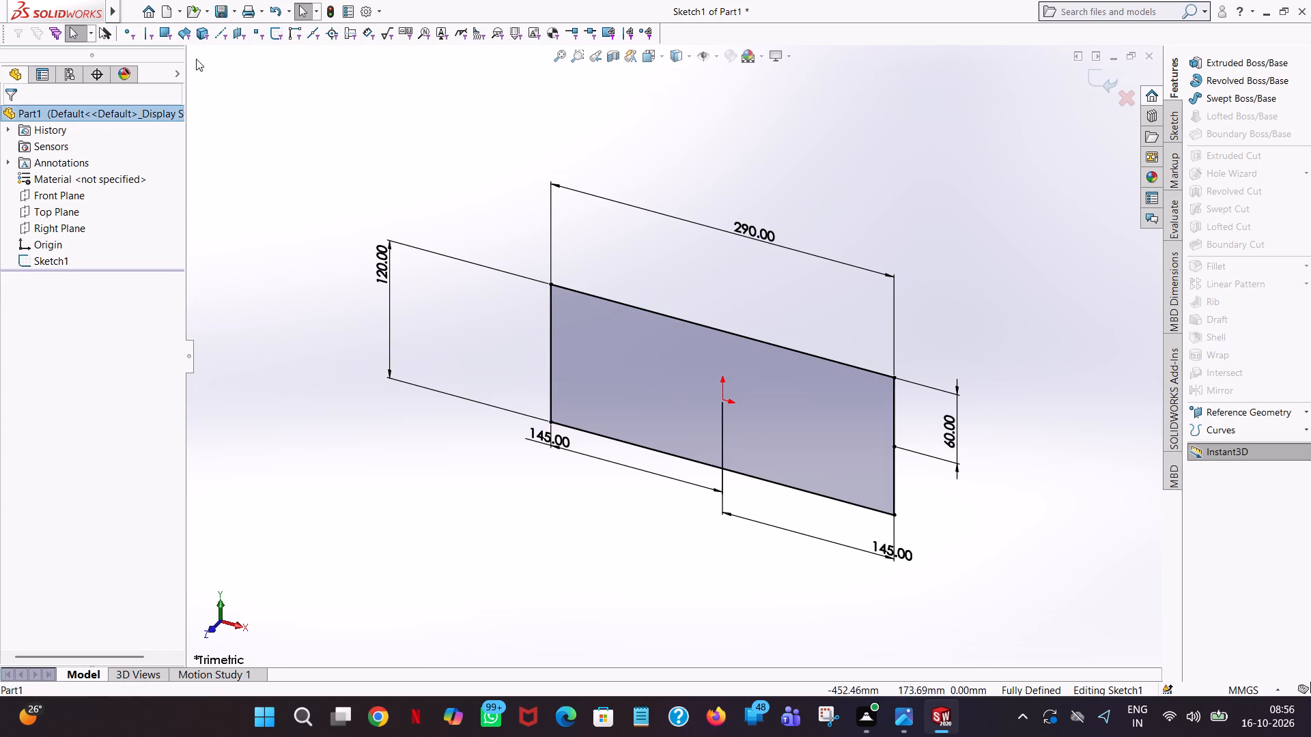
Undo all dimensions and lines of the rectangle, back through the creation of the Front Plane sketch.
click(279, 12)
triple_click(279, 12)
triple_click(279, 12)
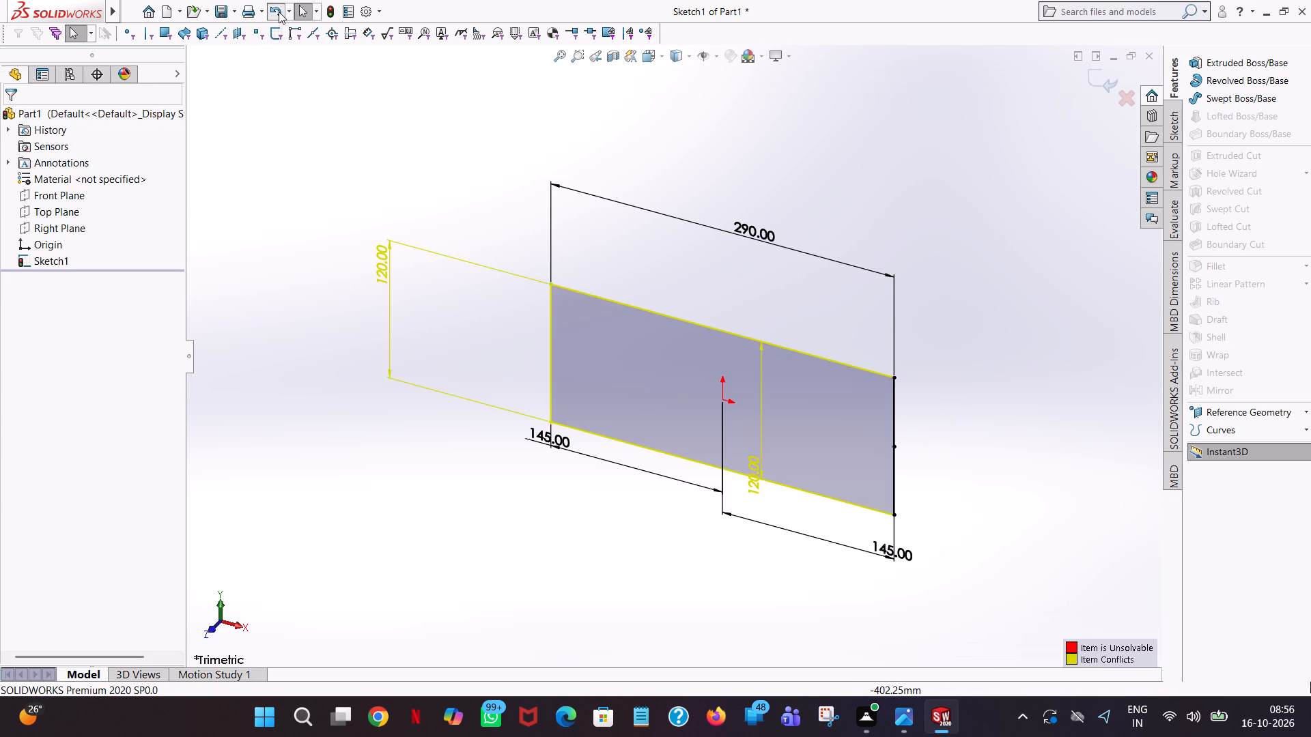
triple_click(279, 12)
triple_click(279, 12)
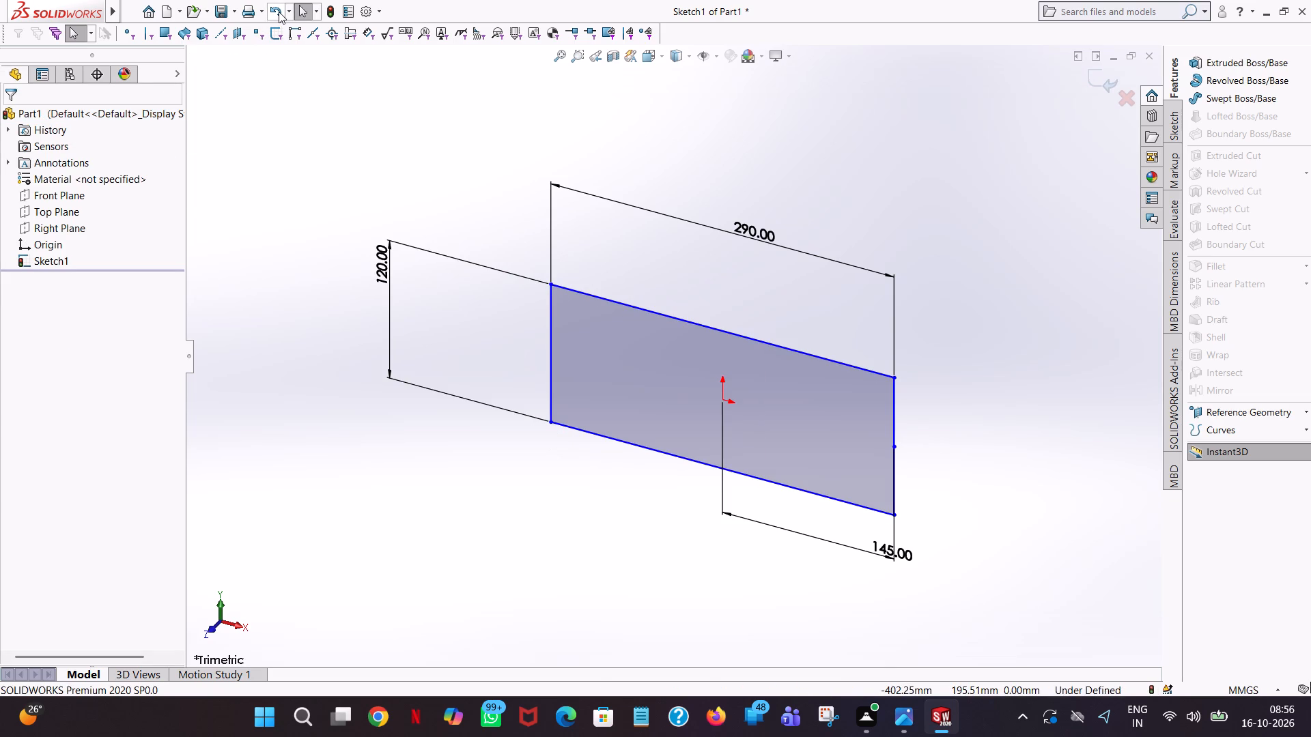
triple_click(279, 12)
triple_click(279, 11)
triple_click(279, 11)
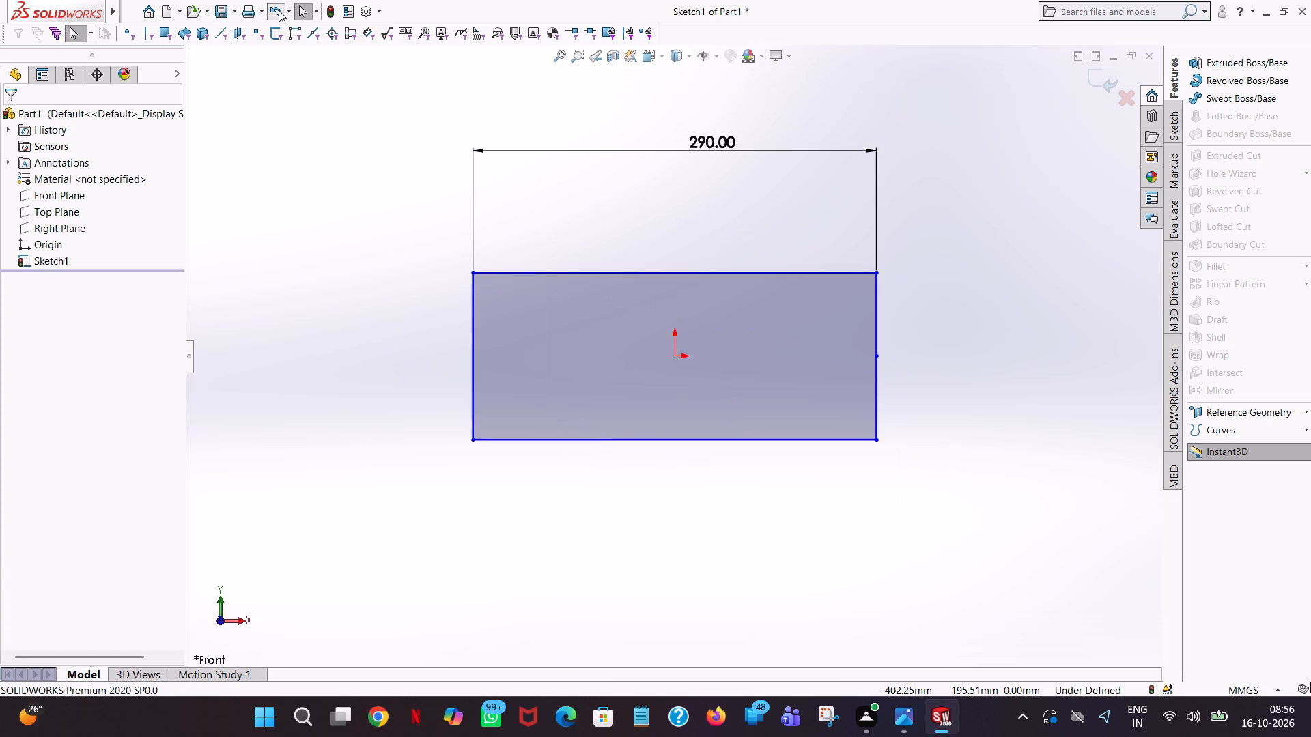
triple_click(279, 10)
triple_click(279, 10)
triple_click(279, 10)
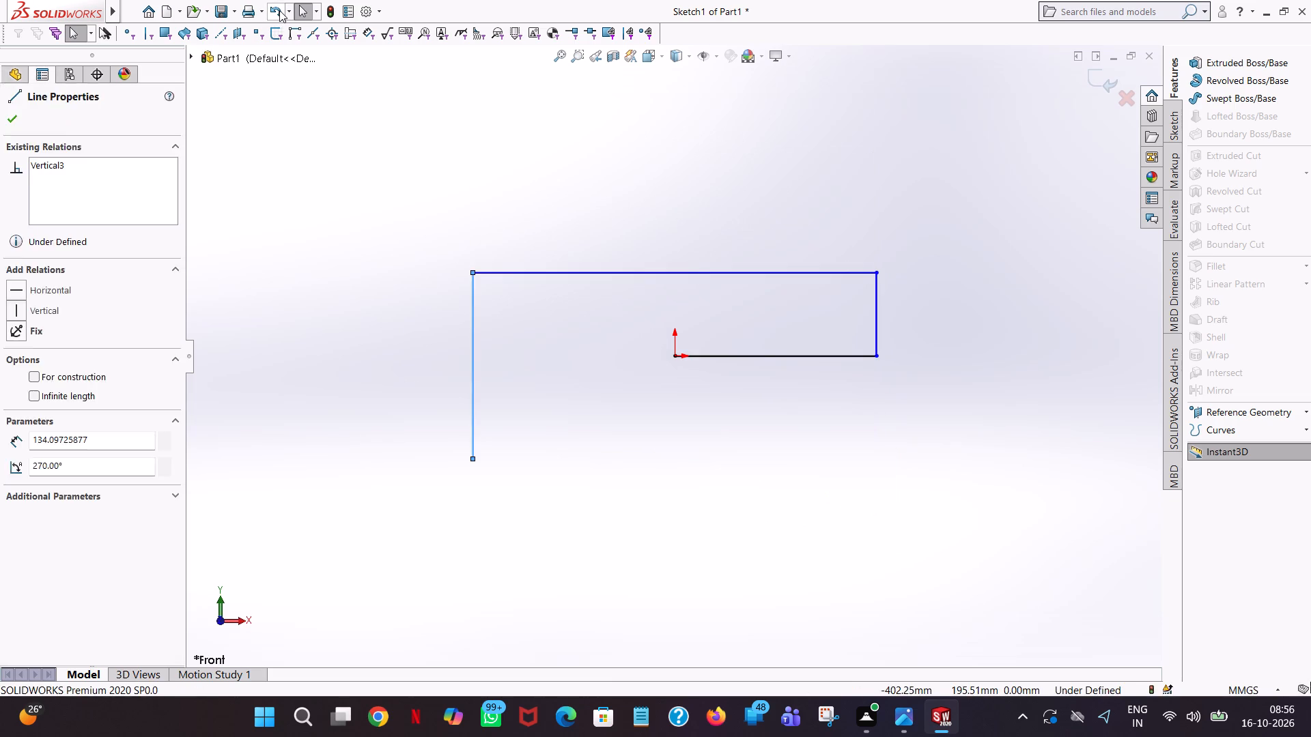
triple_click(279, 10)
triple_click(280, 11)
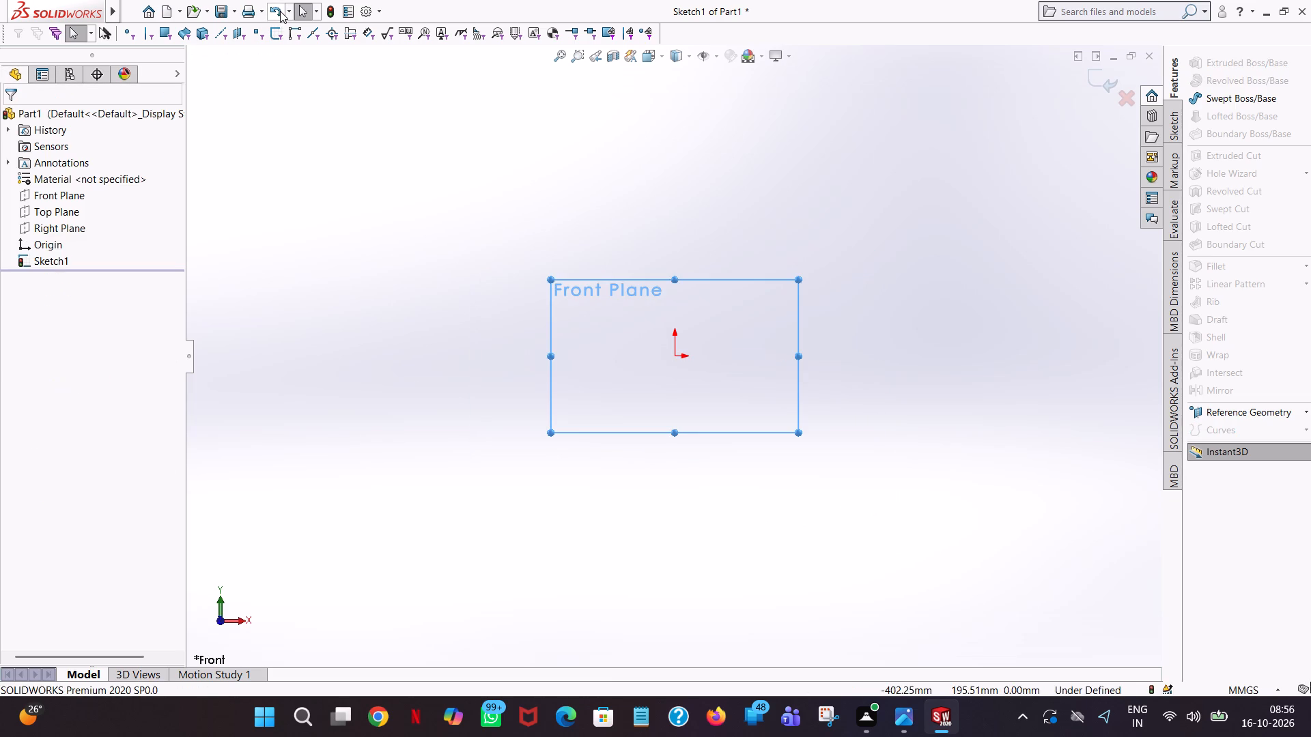
click(280, 11)
Start a sketch on the Top Plane and draw a horizontal line 290/2 mm long from the origin in positive X.
click(59, 205)
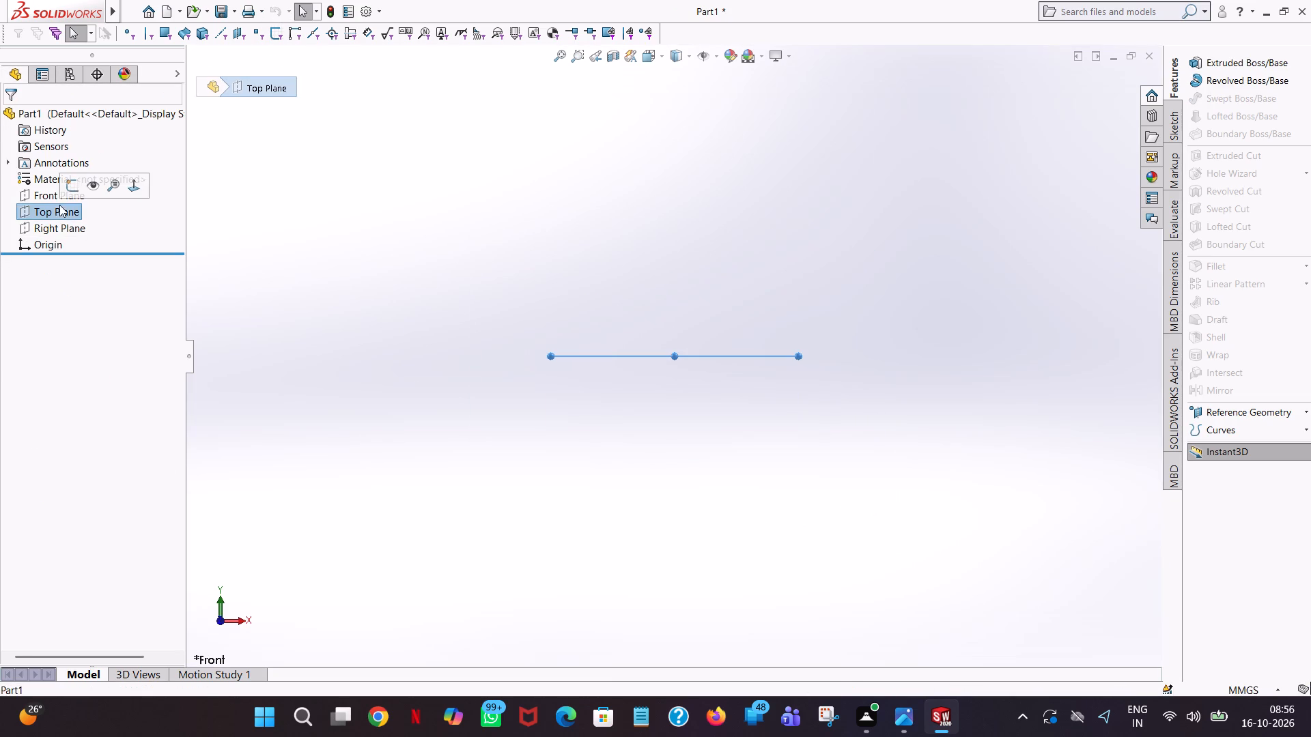
click(69, 186)
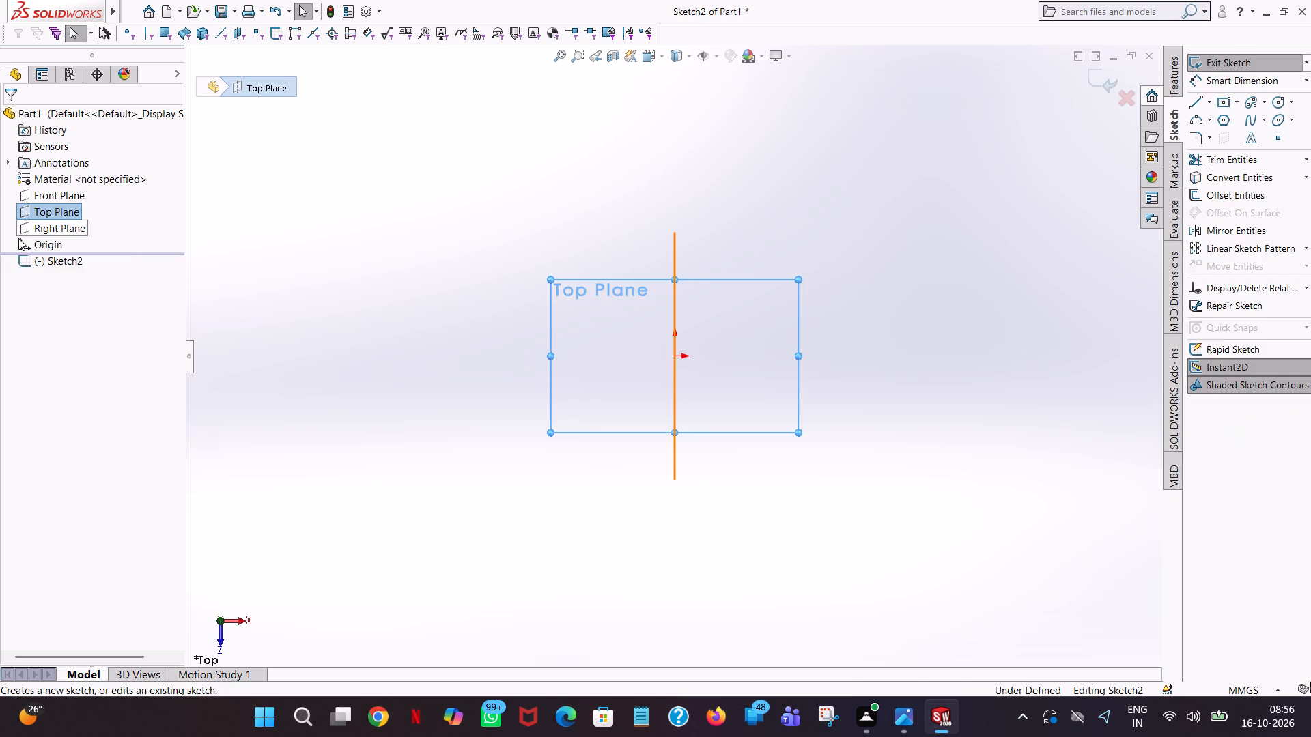
click(1192, 102)
click(675, 357)
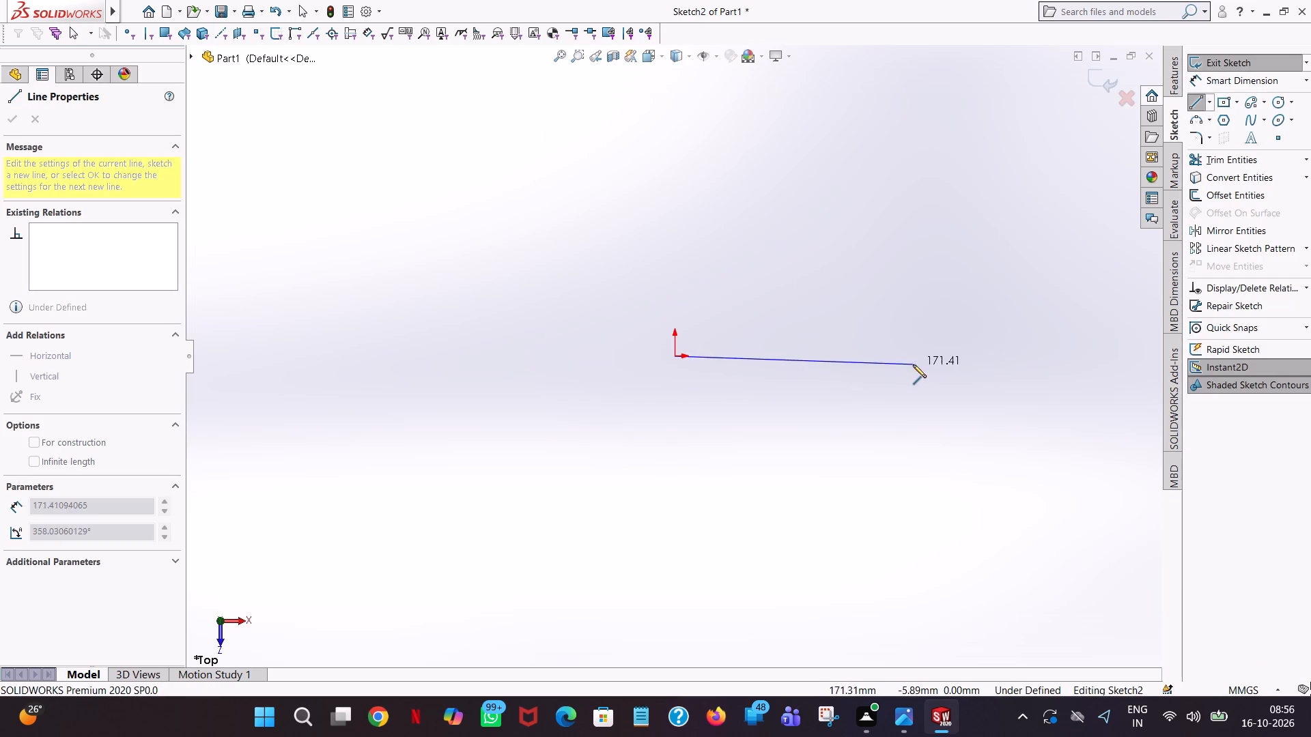
click(928, 354)
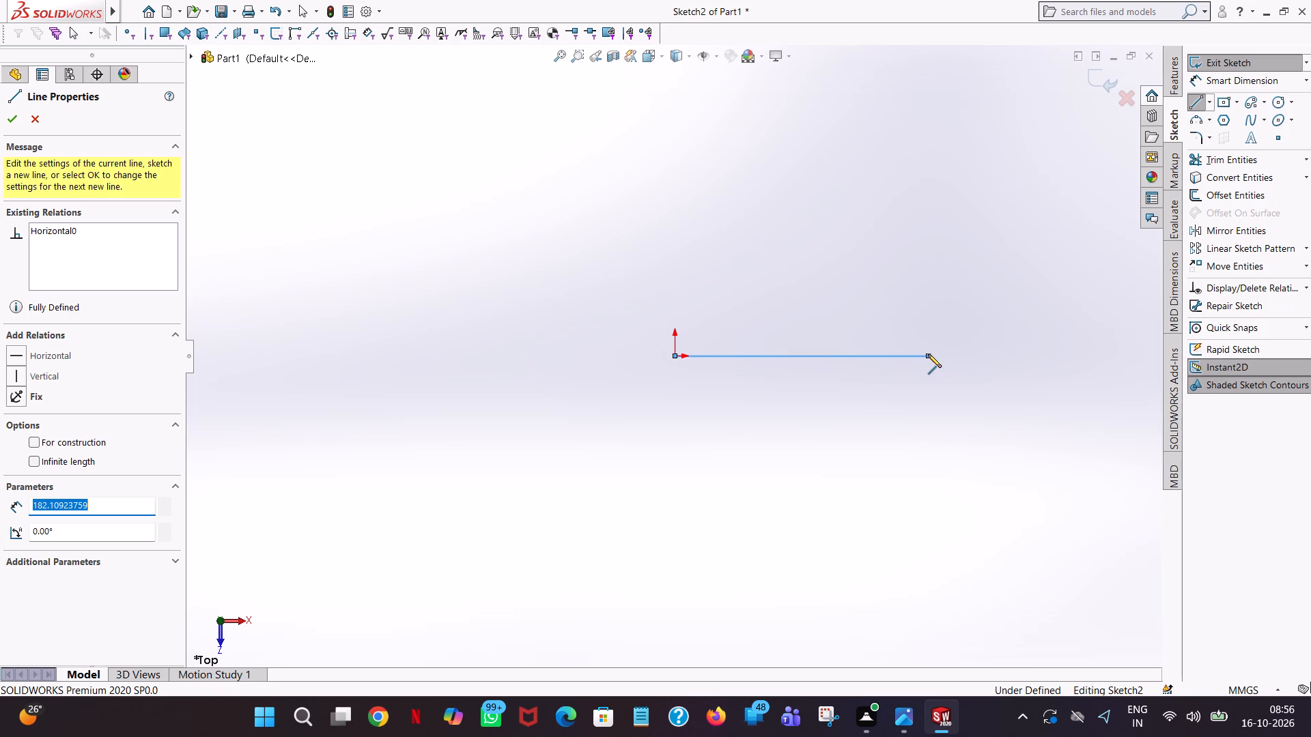
key(2)
text(90/2)
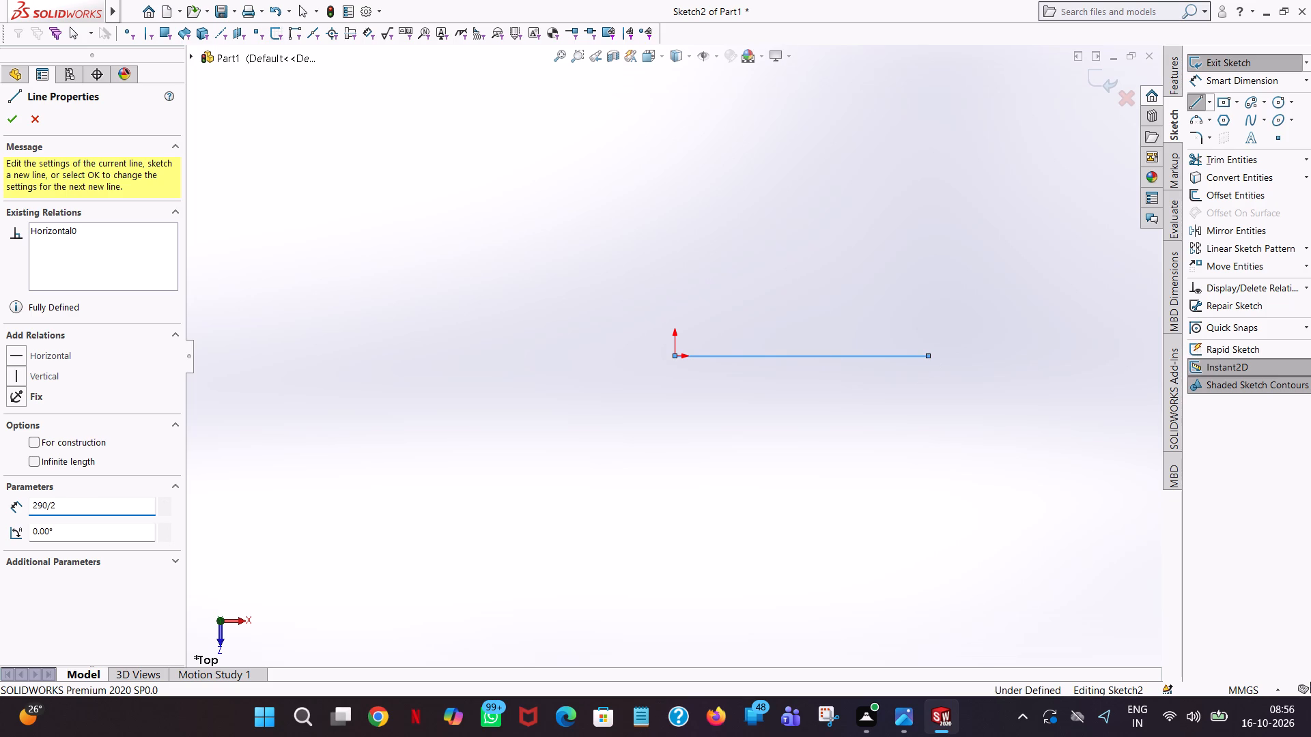
key(Return)
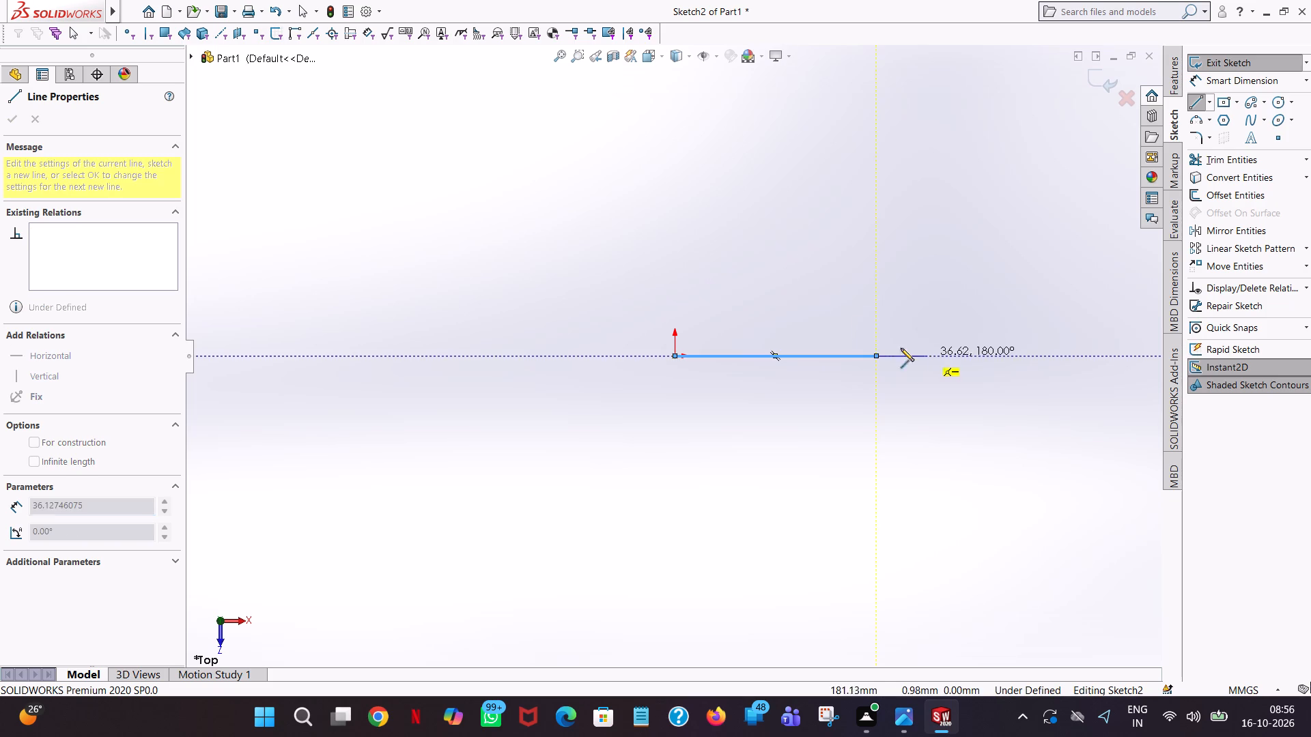
Continue the profile with a 60 mm vertical line upward and a 290 mm horizontal line toward negative X.
click(875, 145)
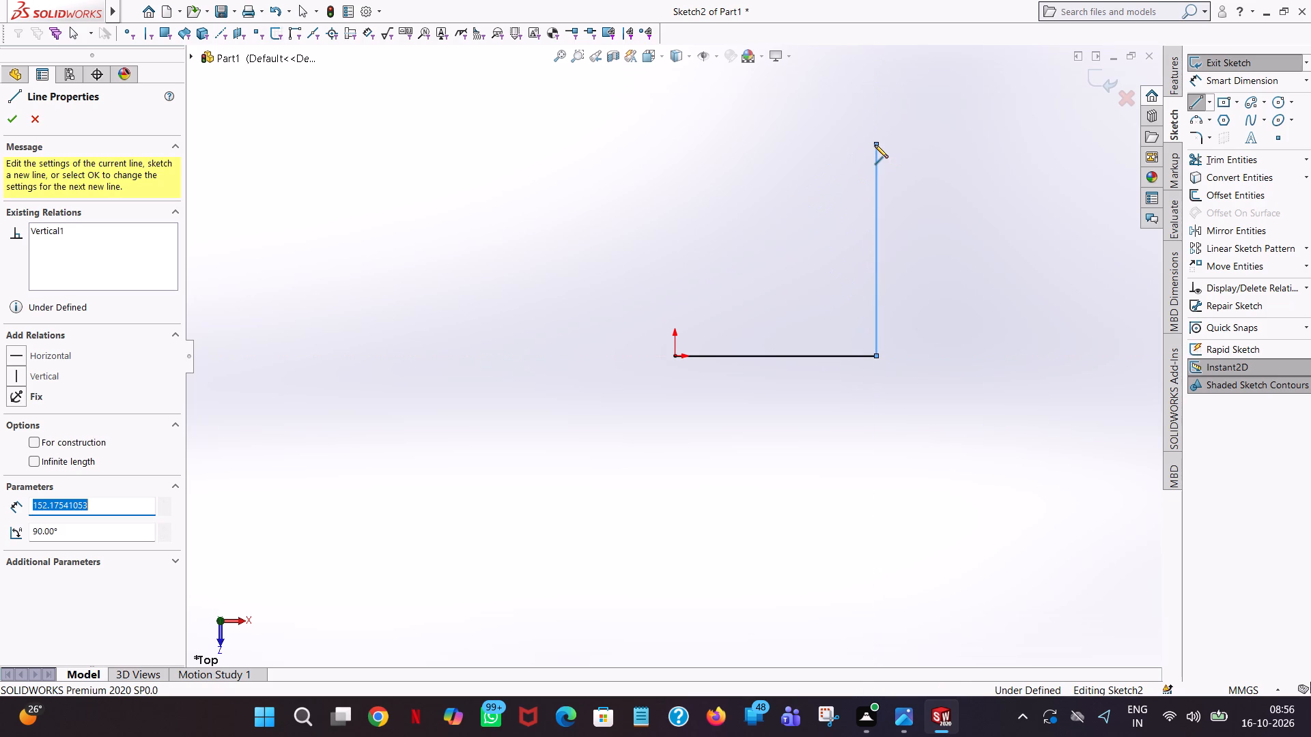
text(60)
key(Return)
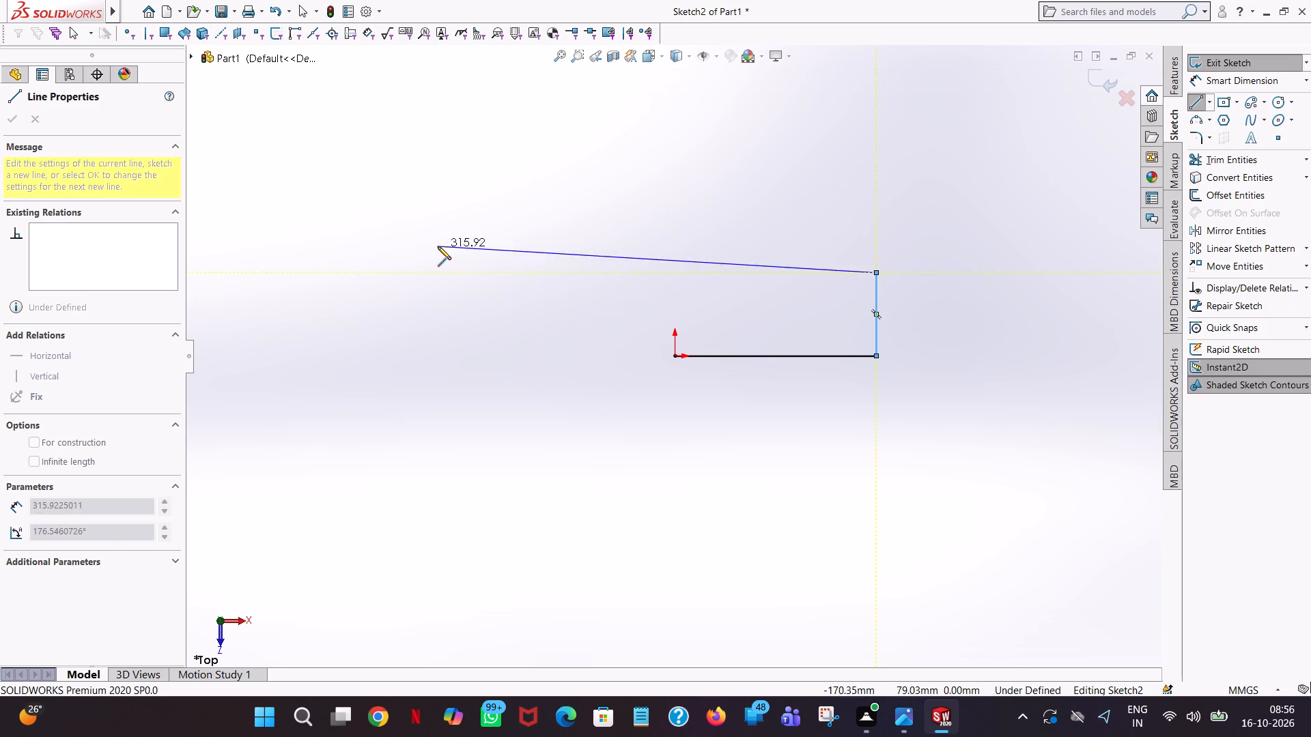
click(393, 270)
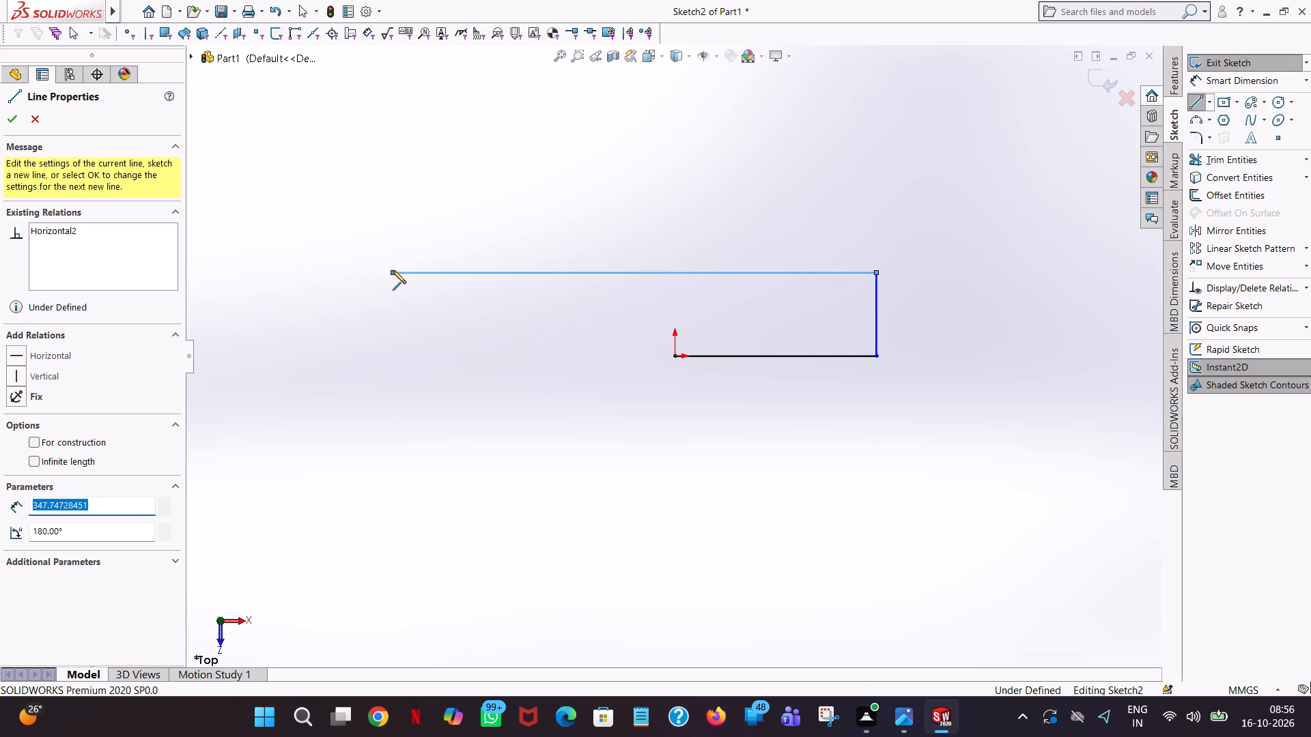
text(290)
key(Return)
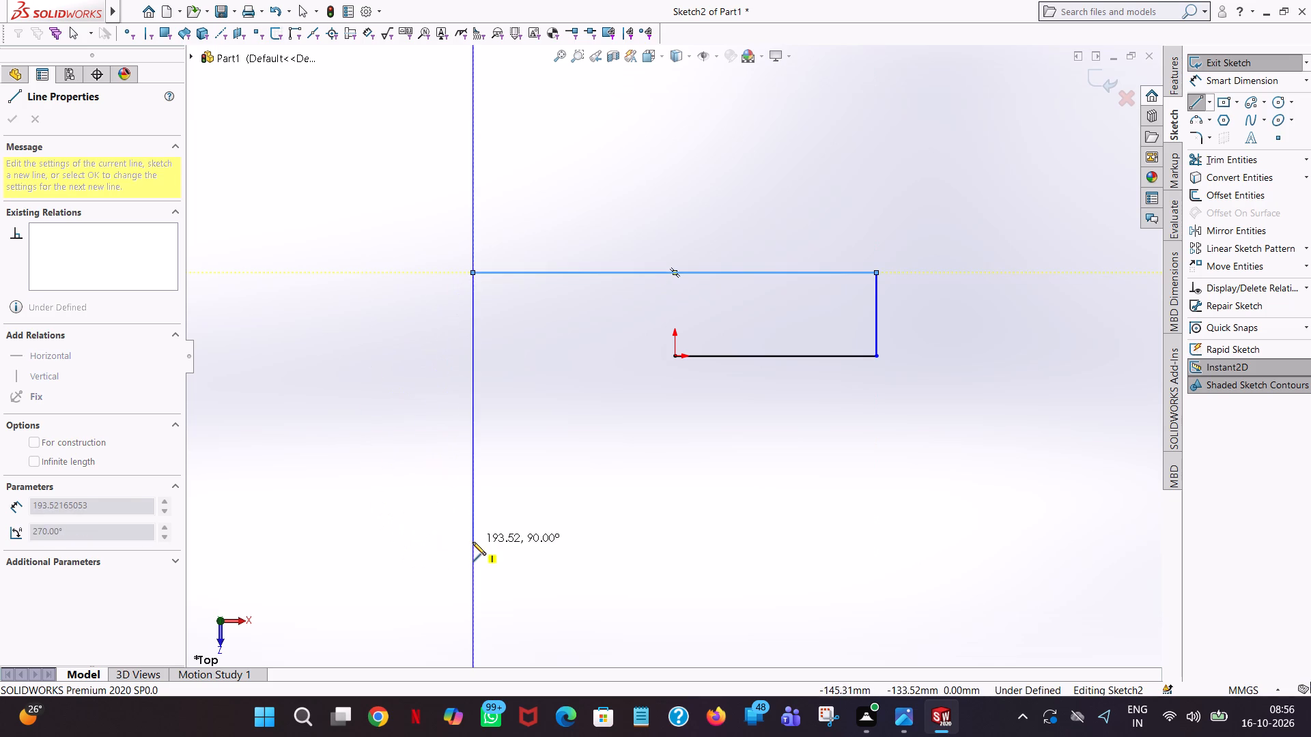
Draw a vertical line down from the top line's free end and set its length to 120 mm.
click(472, 542)
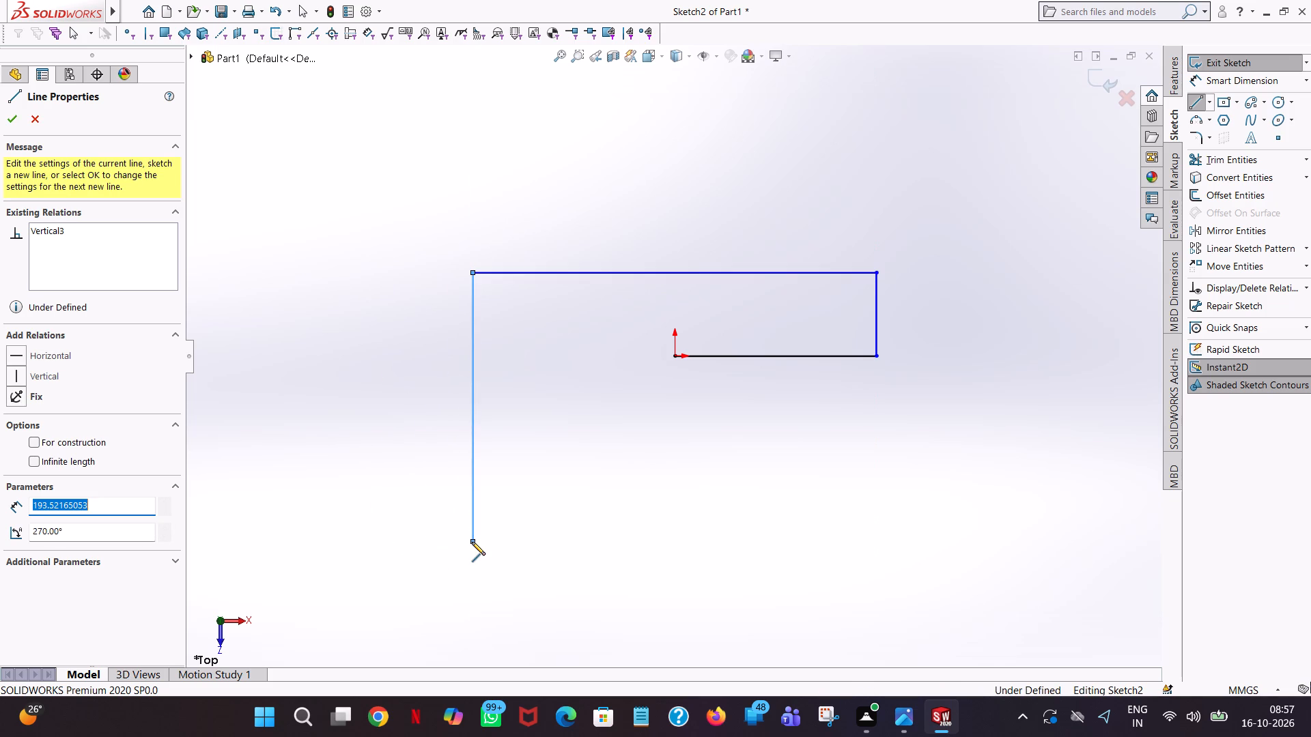
text(120.)
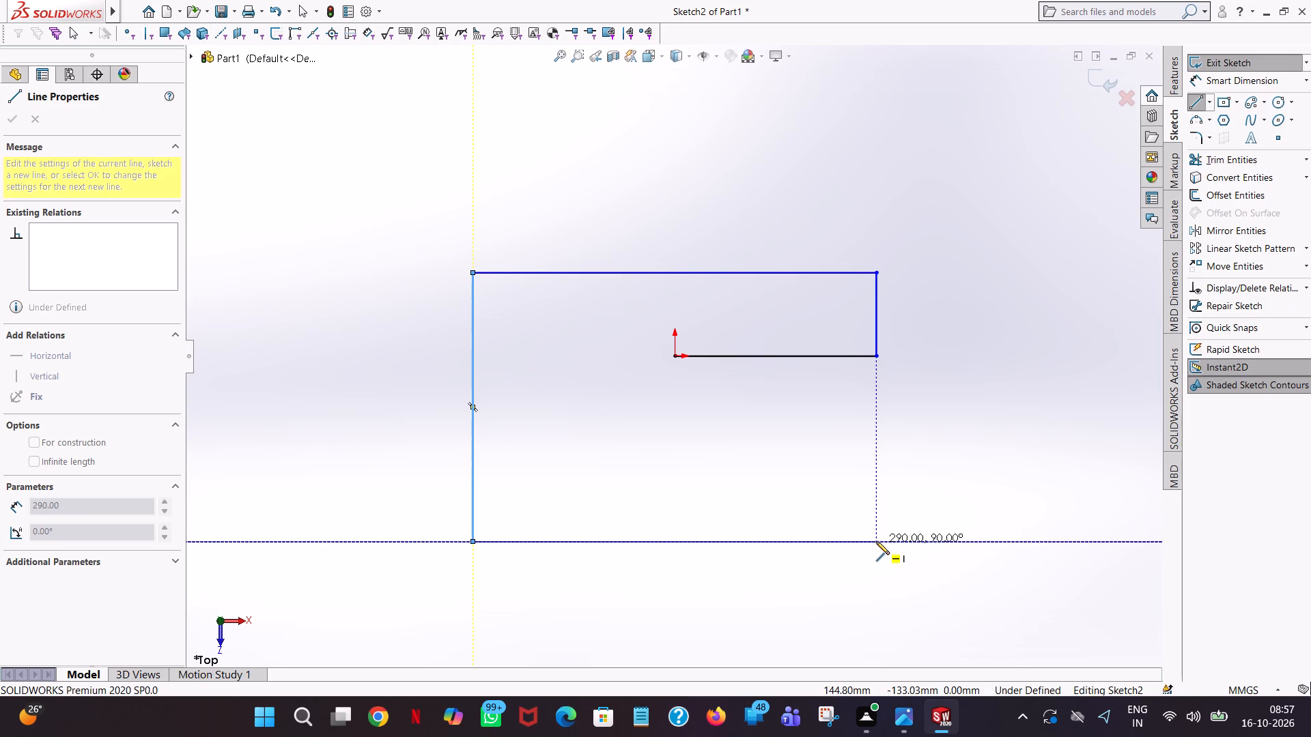
right_click(780, 538)
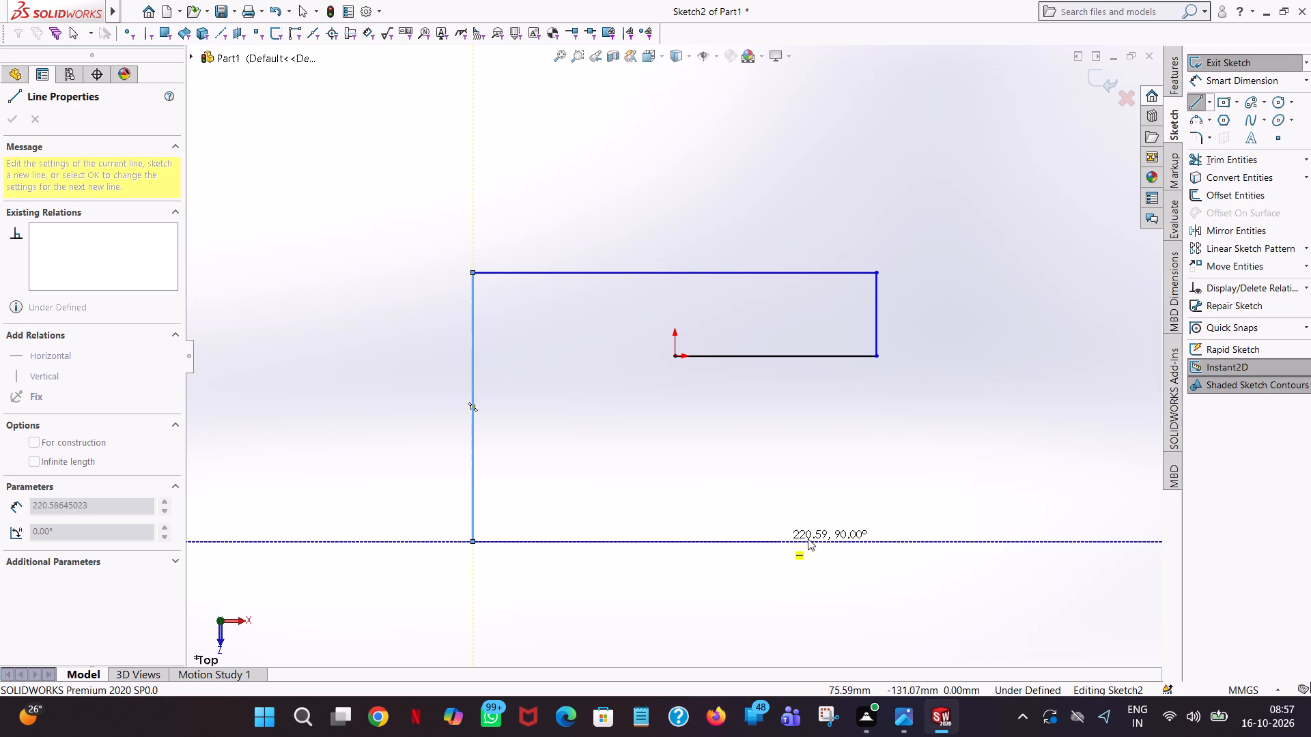
click(832, 553)
click(471, 430)
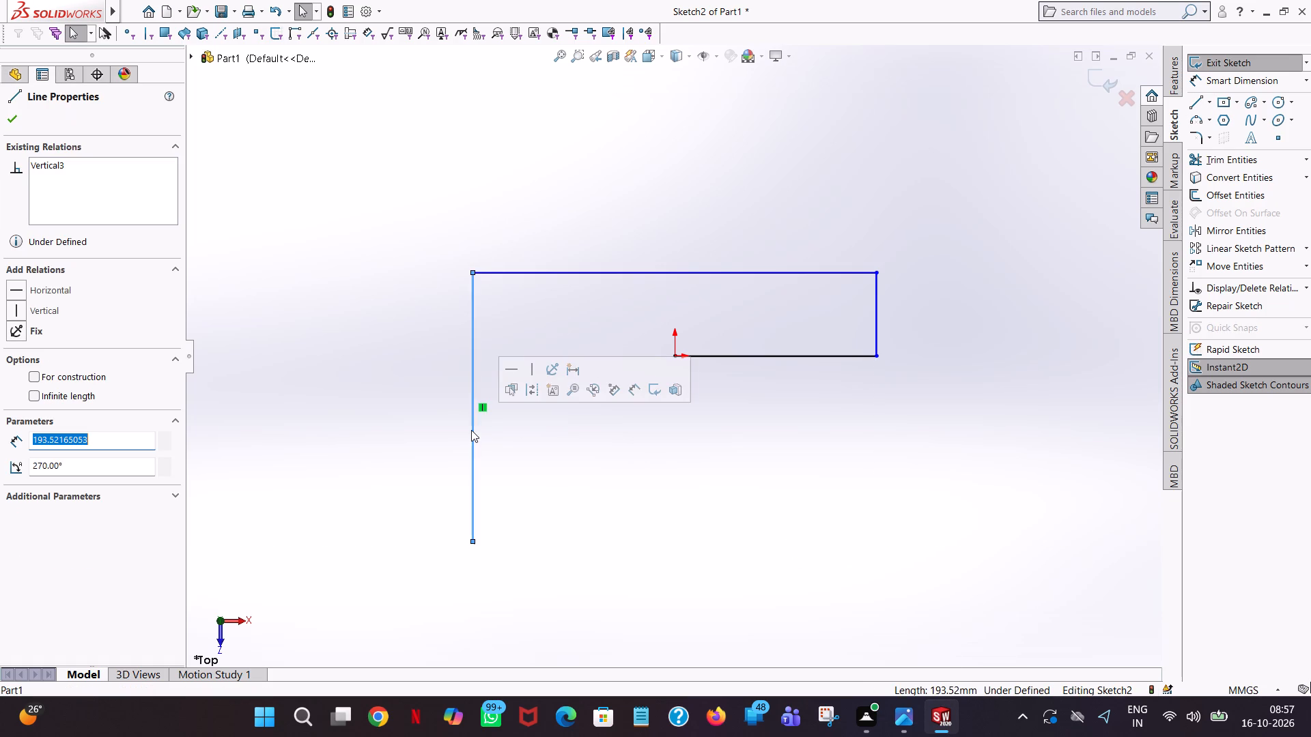
text(120)
key(Return)
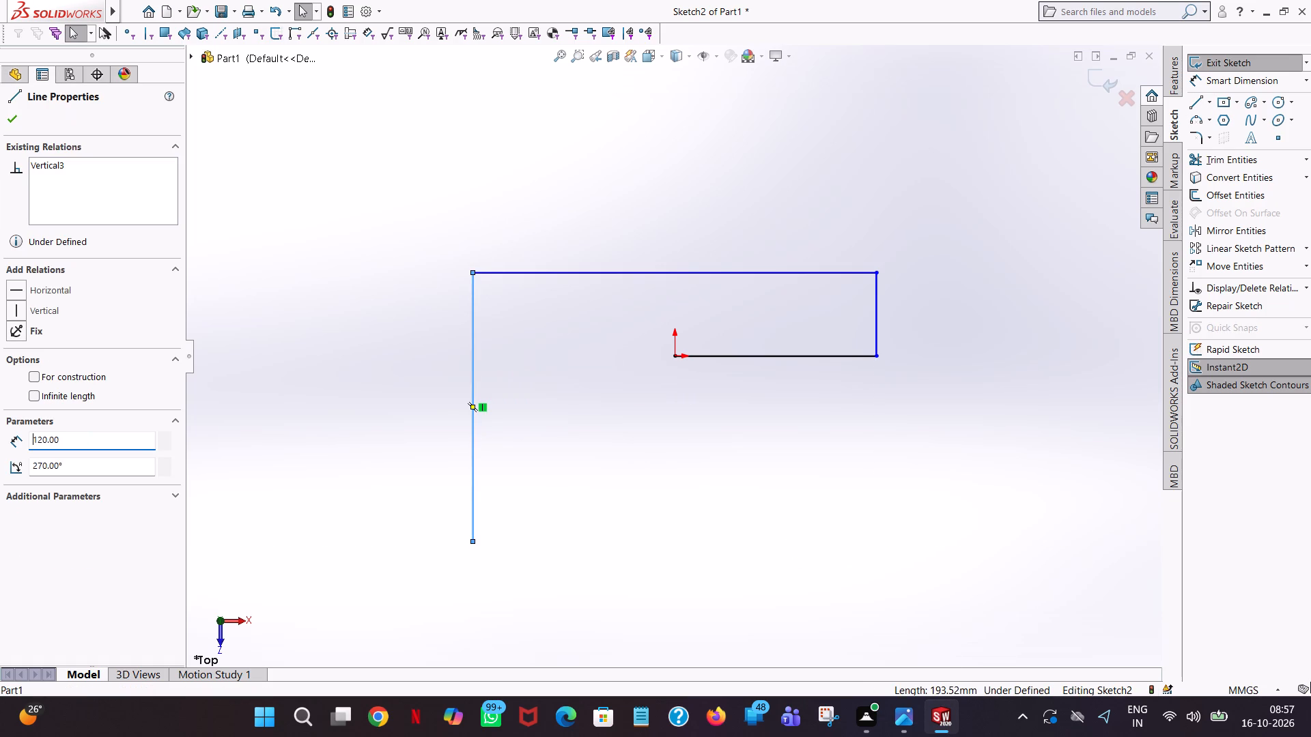
click(957, 171)
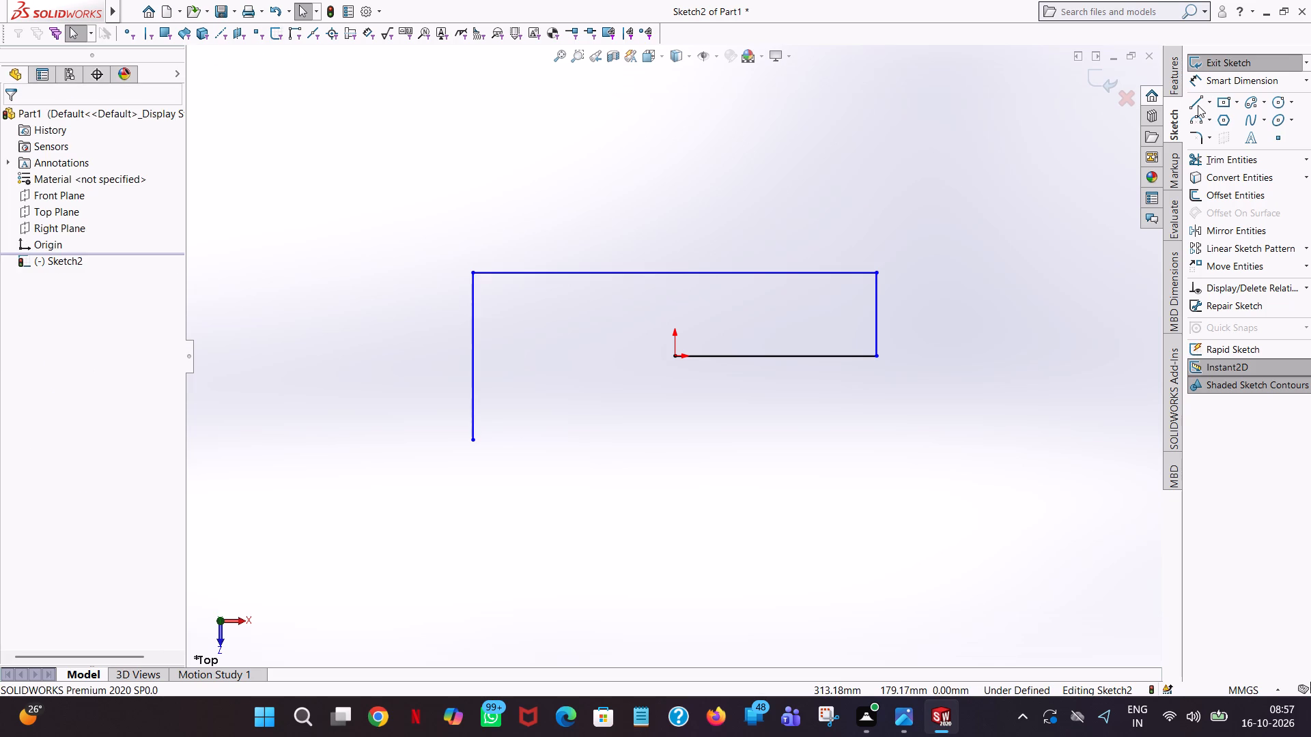
Close the rectangle with a 290 mm bottom line and a 60 mm vertical line up to the origin line's end.
click(1198, 105)
click(472, 442)
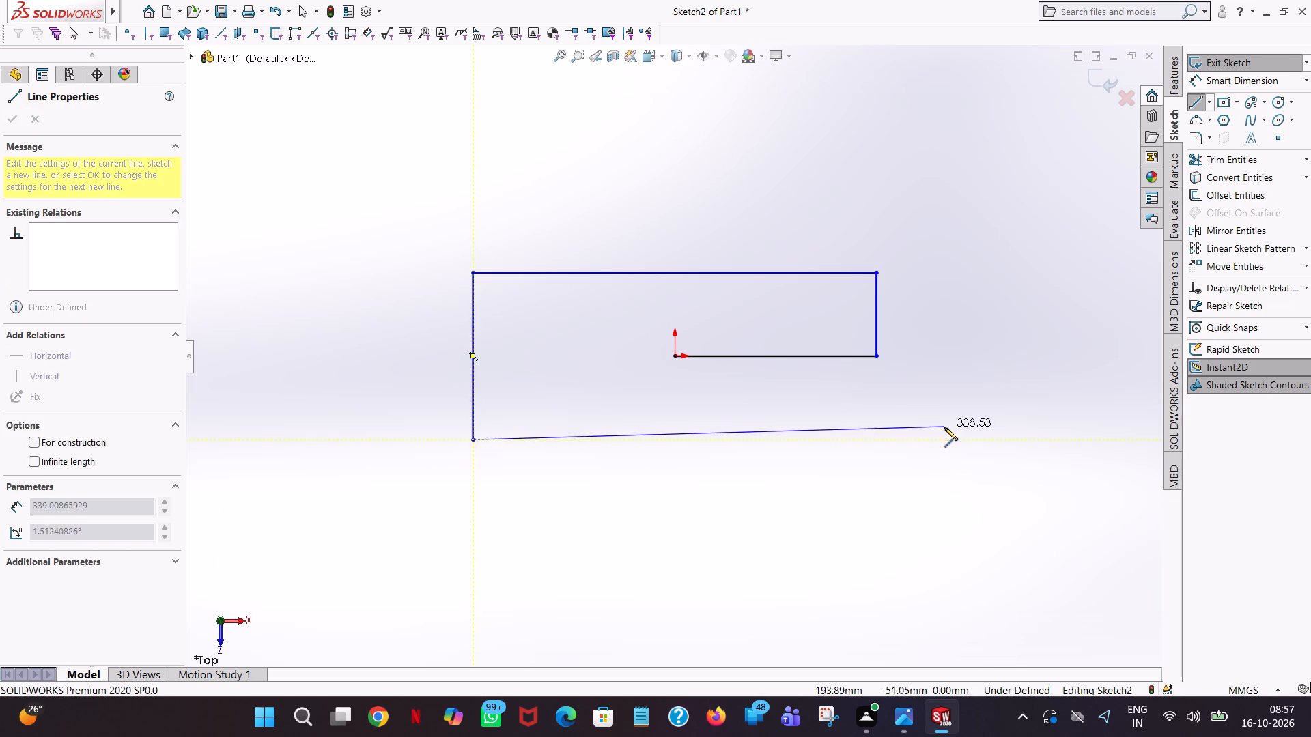
click(877, 439)
click(876, 357)
right_click(876, 357)
click(927, 364)
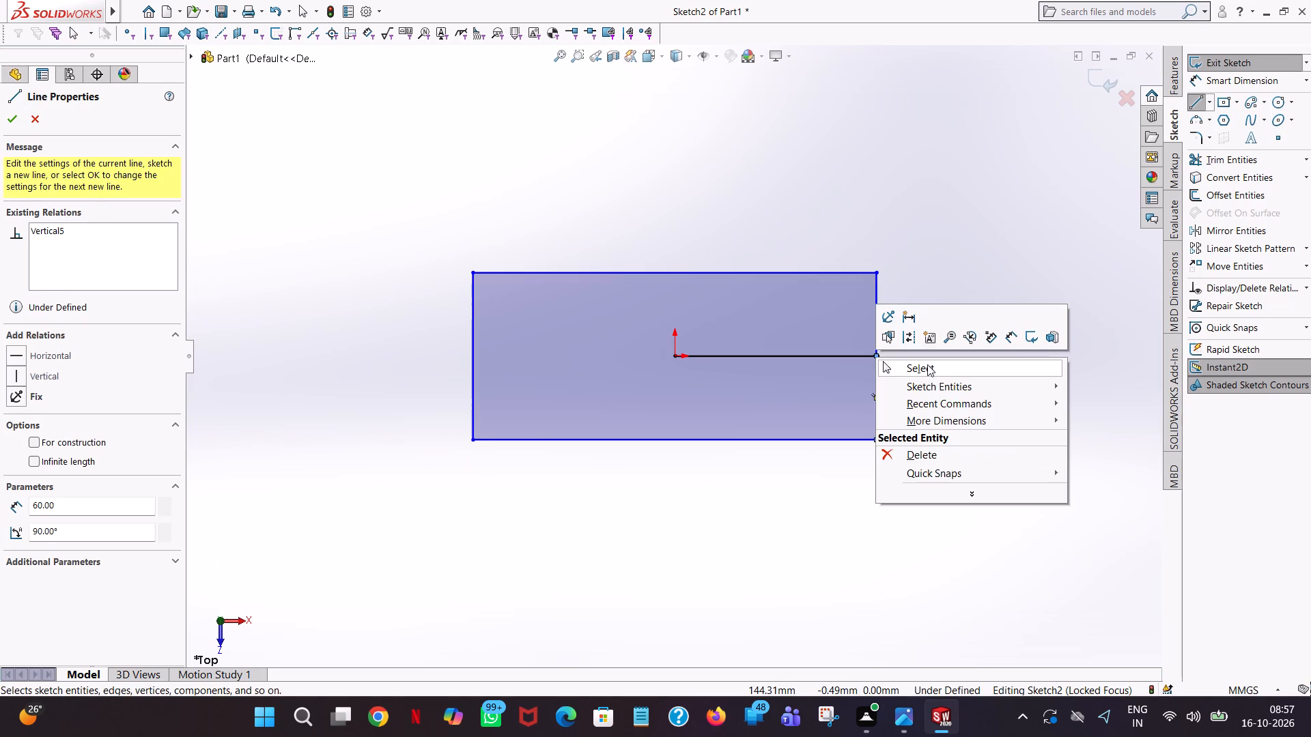
Trim away the horizontal line running from the origin to the rectangle's right side.
click(1213, 158)
click(729, 358)
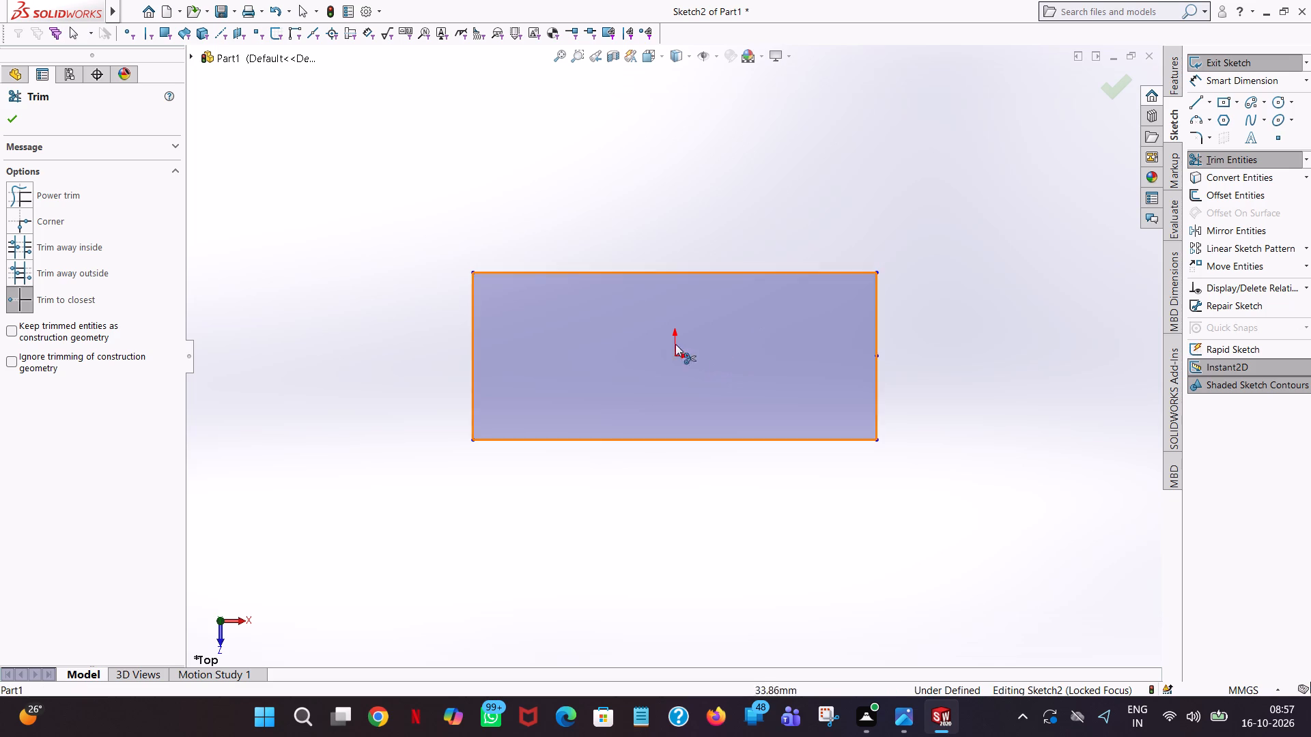
click(12, 99)
click(11, 109)
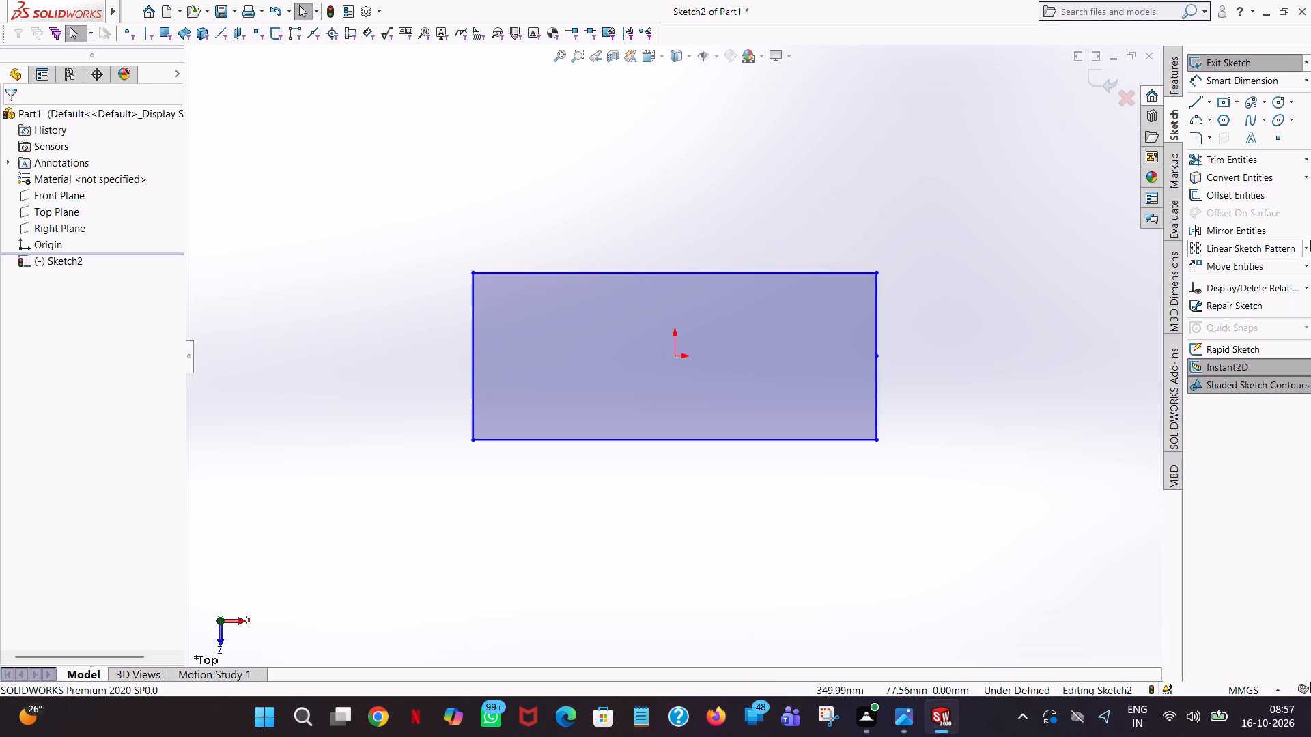
Add driving dimensions to the rectangle's top line and its full-height left side.
click(1224, 76)
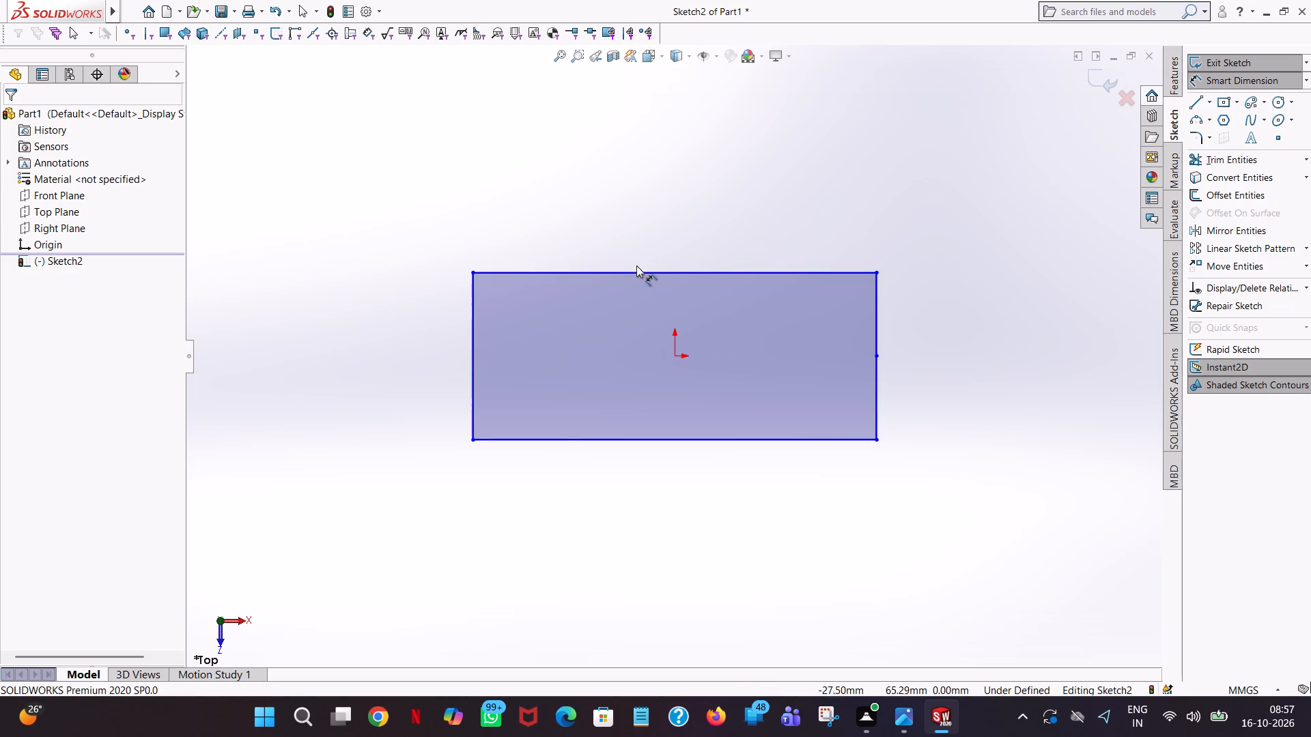
double_click(636, 265)
click(635, 272)
click(649, 207)
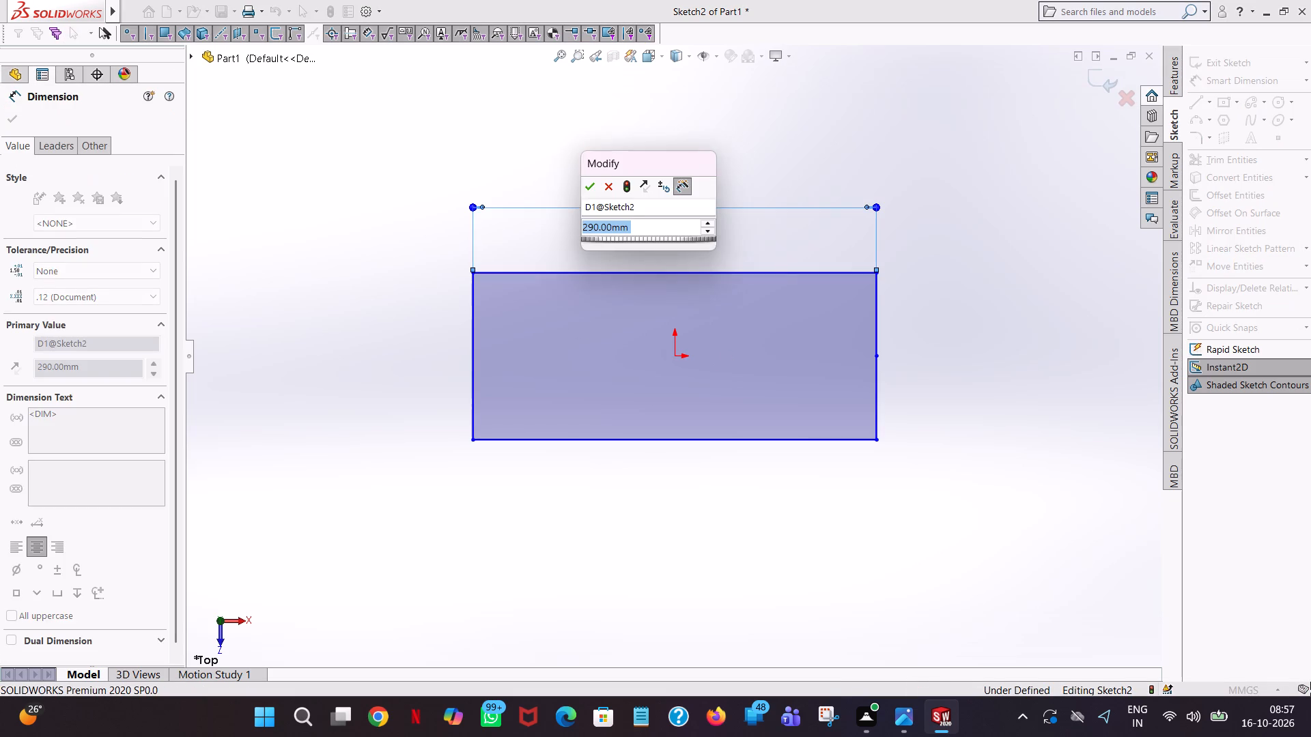
click(590, 184)
click(662, 136)
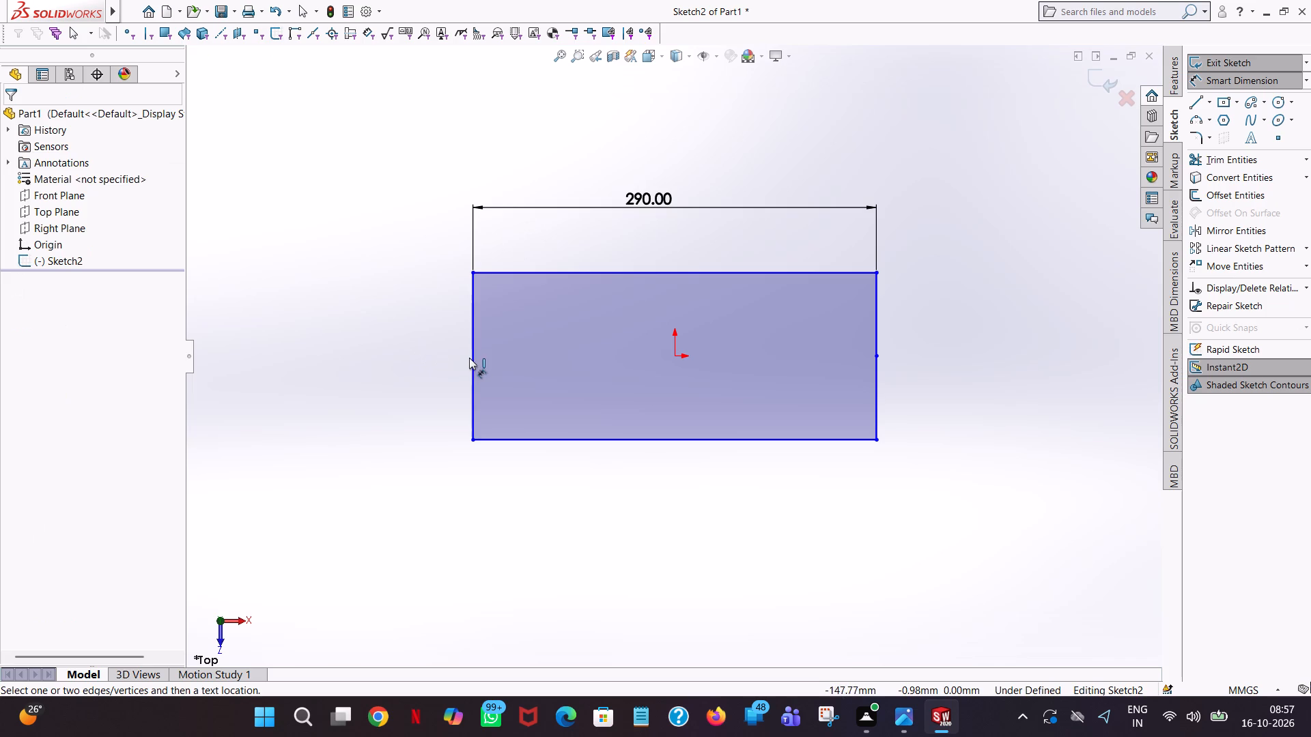
click(470, 358)
click(352, 343)
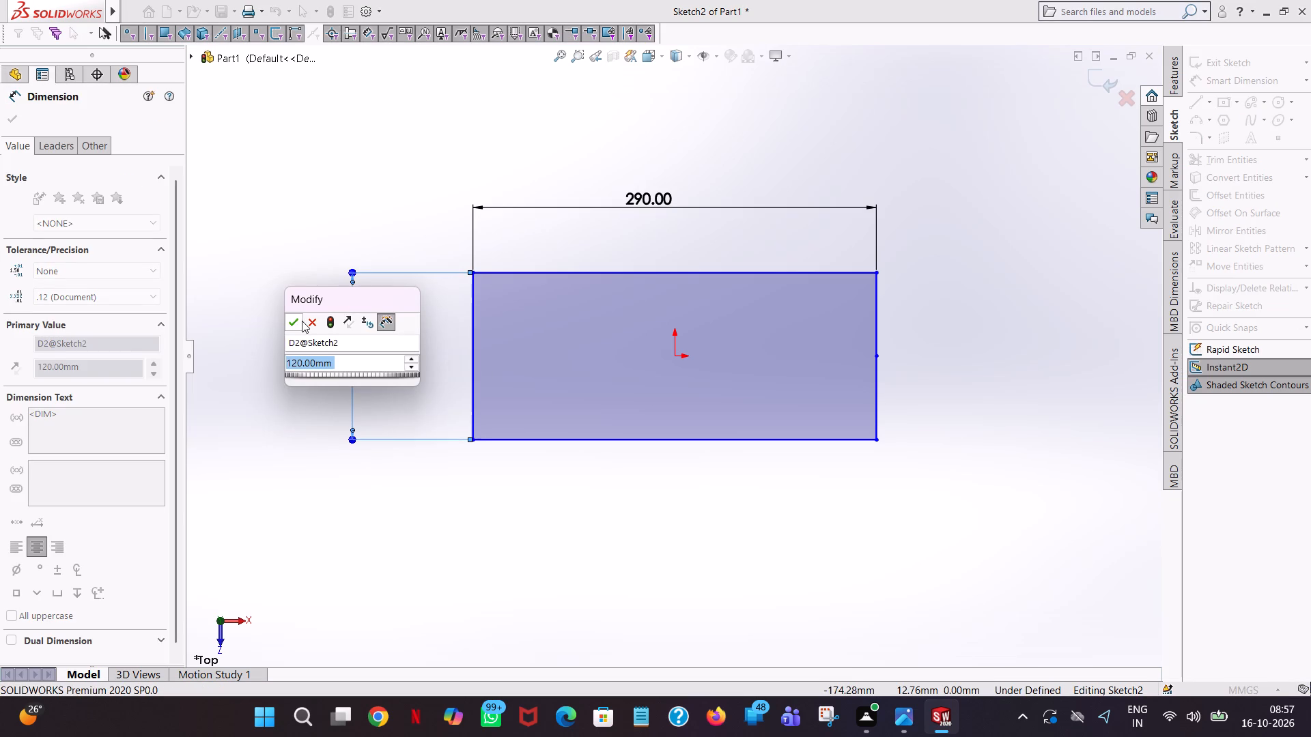
click(287, 322)
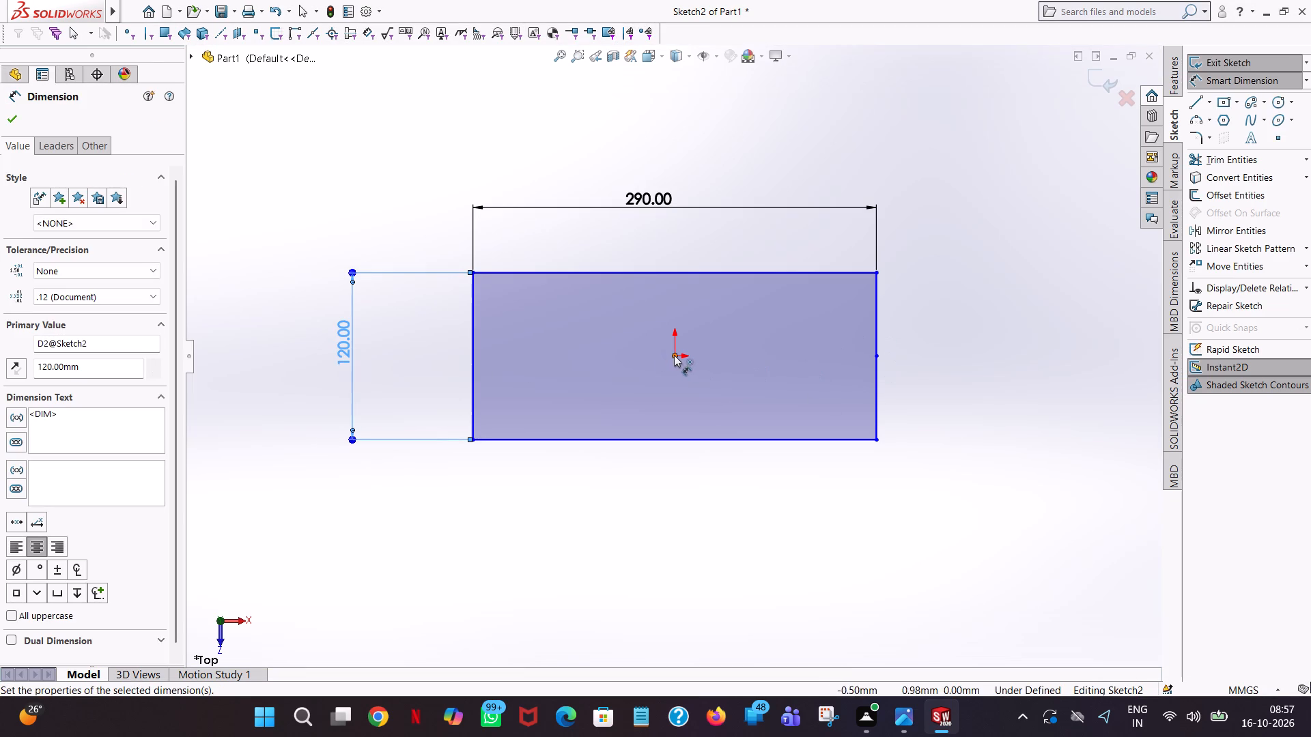
Dimension the distance from the origin to the rectangle's right side and the length of that side's upper segment.
click(674, 355)
click(878, 407)
click(838, 527)
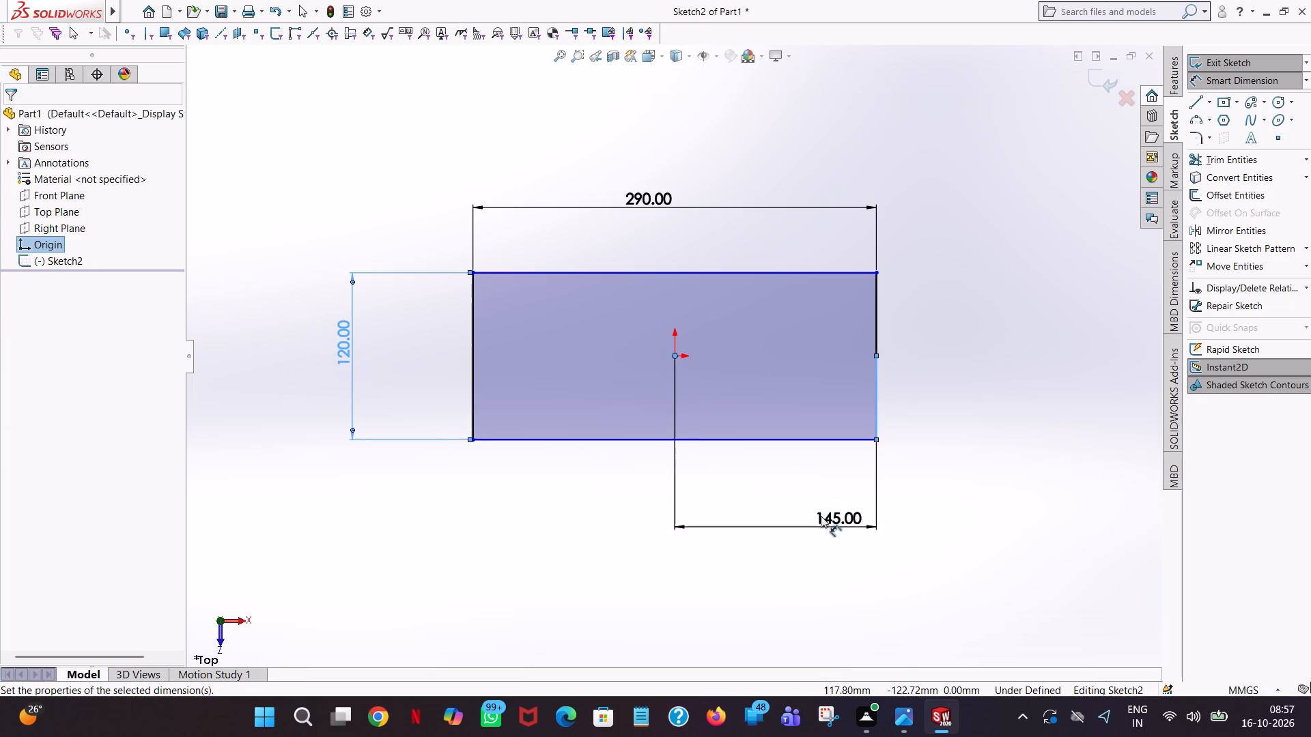
click(778, 510)
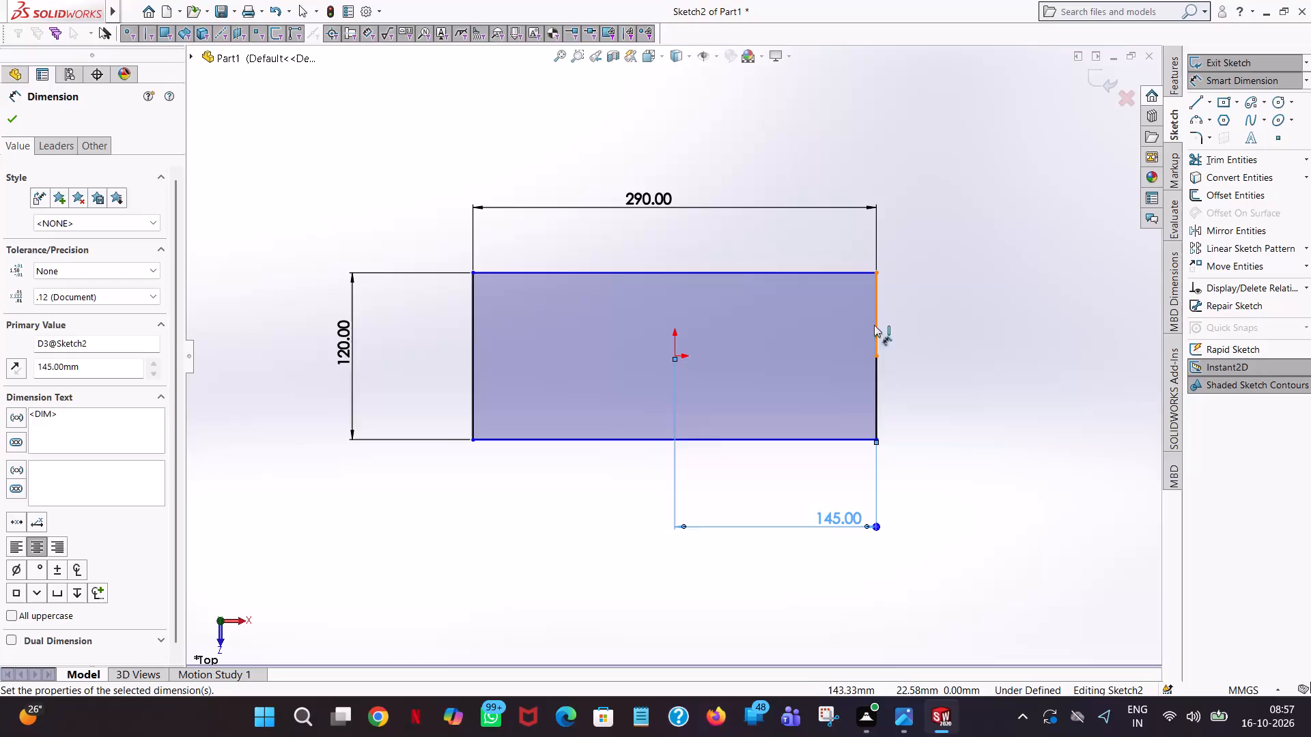
click(874, 325)
click(943, 306)
click(888, 283)
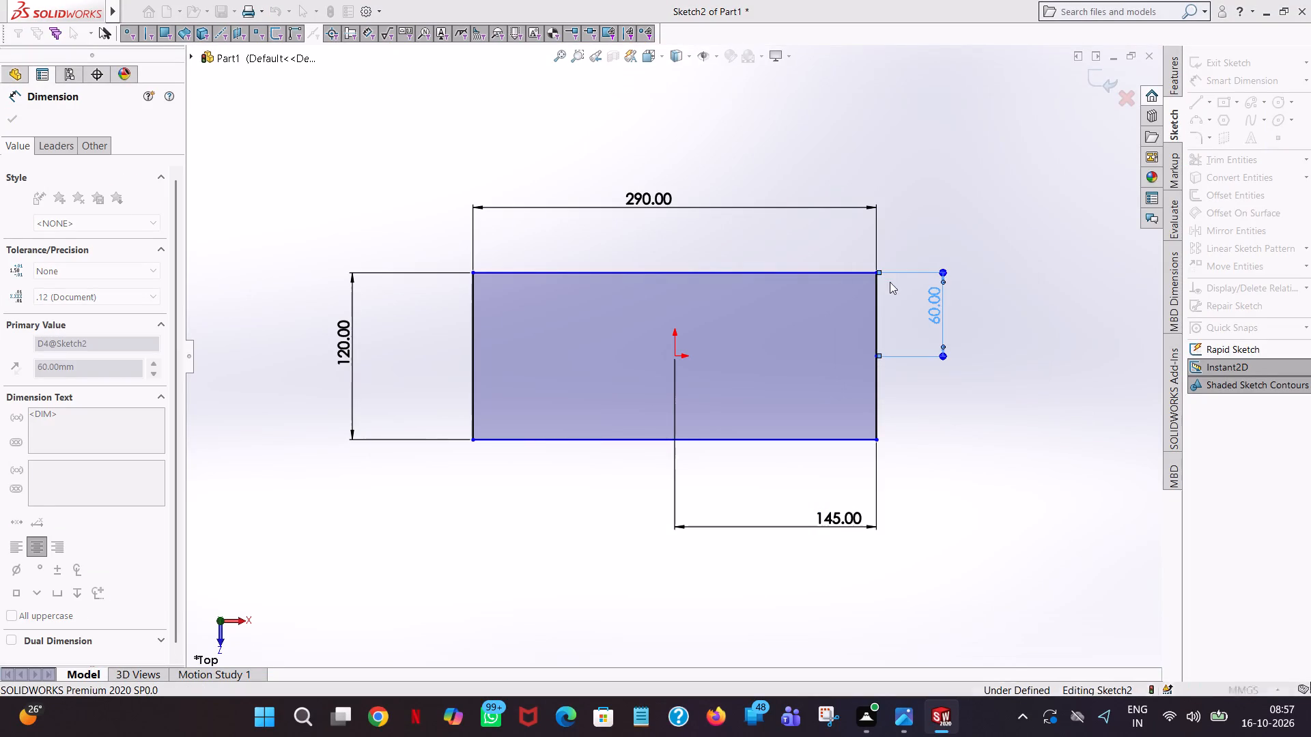
click(960, 230)
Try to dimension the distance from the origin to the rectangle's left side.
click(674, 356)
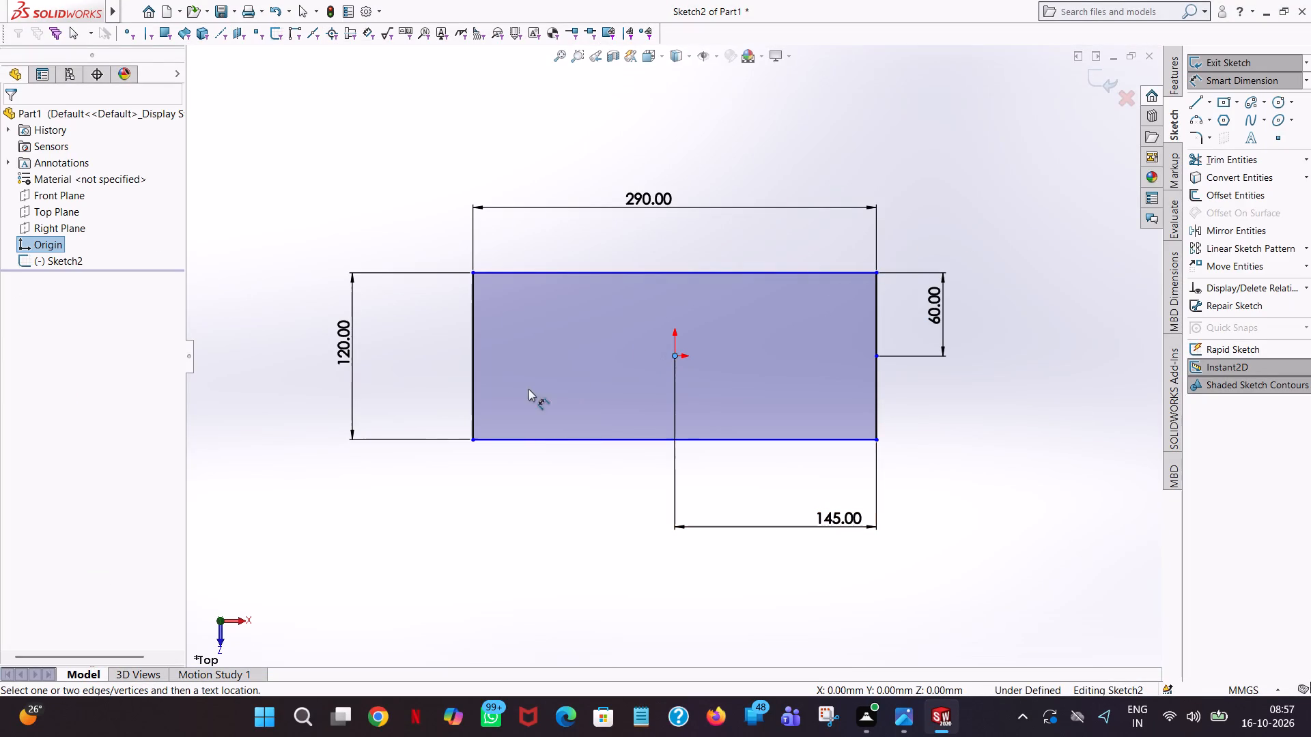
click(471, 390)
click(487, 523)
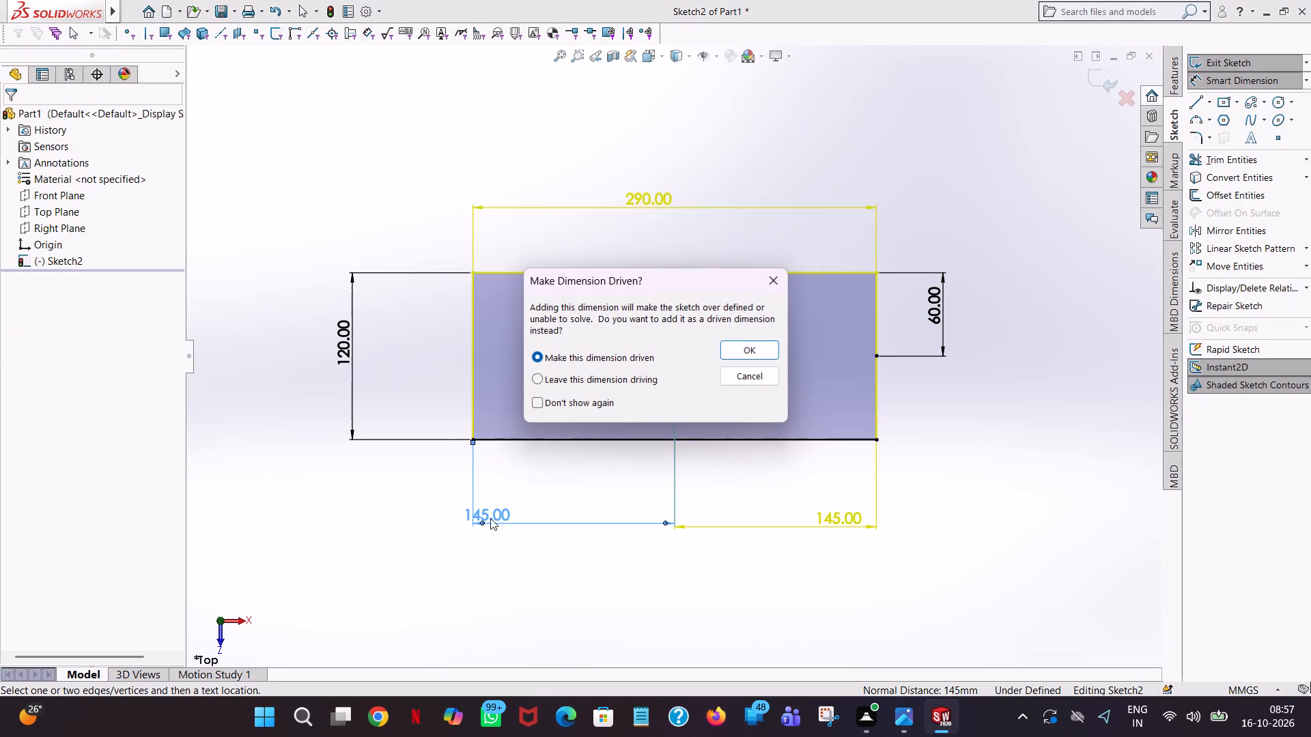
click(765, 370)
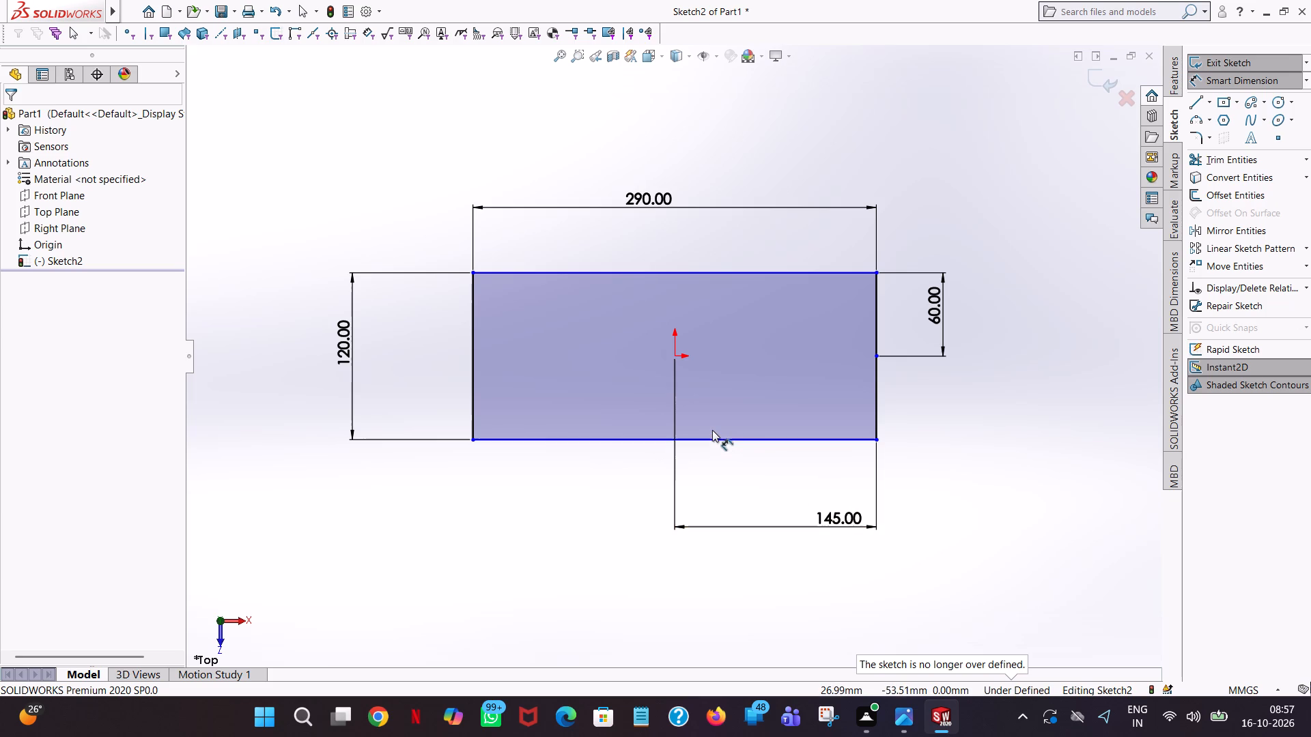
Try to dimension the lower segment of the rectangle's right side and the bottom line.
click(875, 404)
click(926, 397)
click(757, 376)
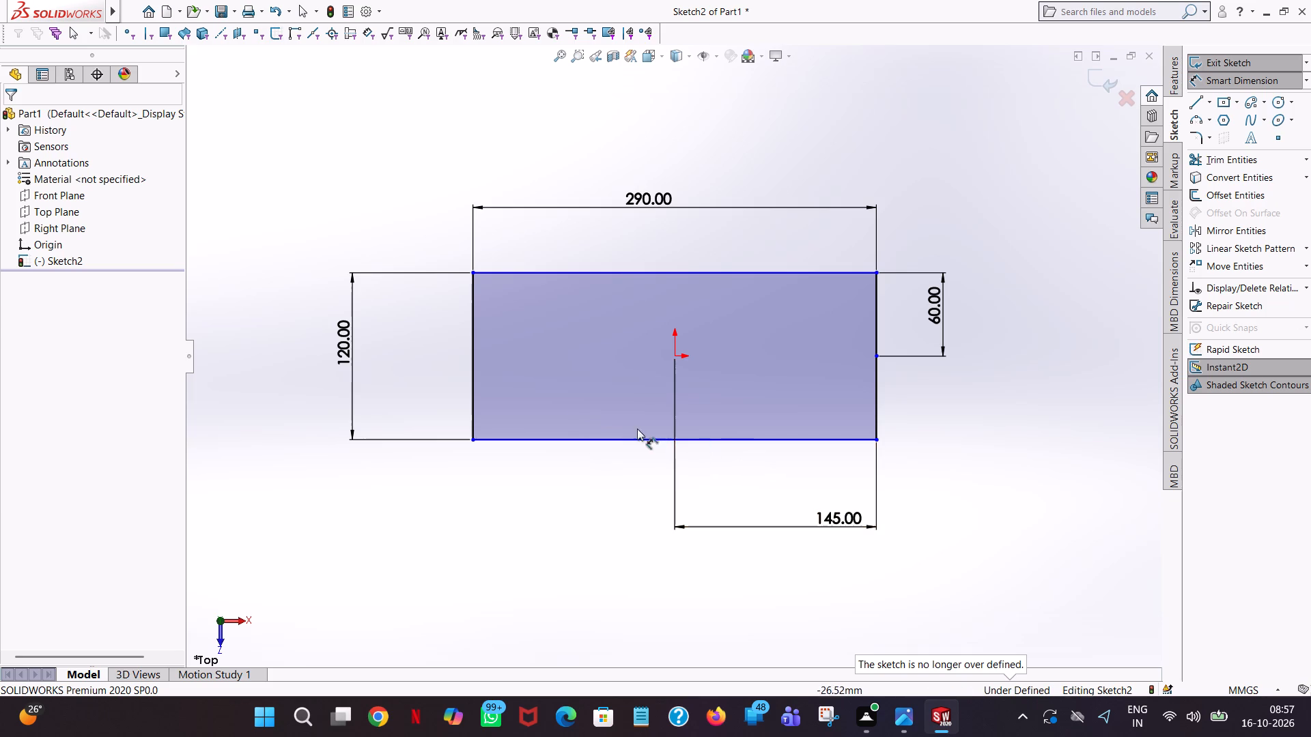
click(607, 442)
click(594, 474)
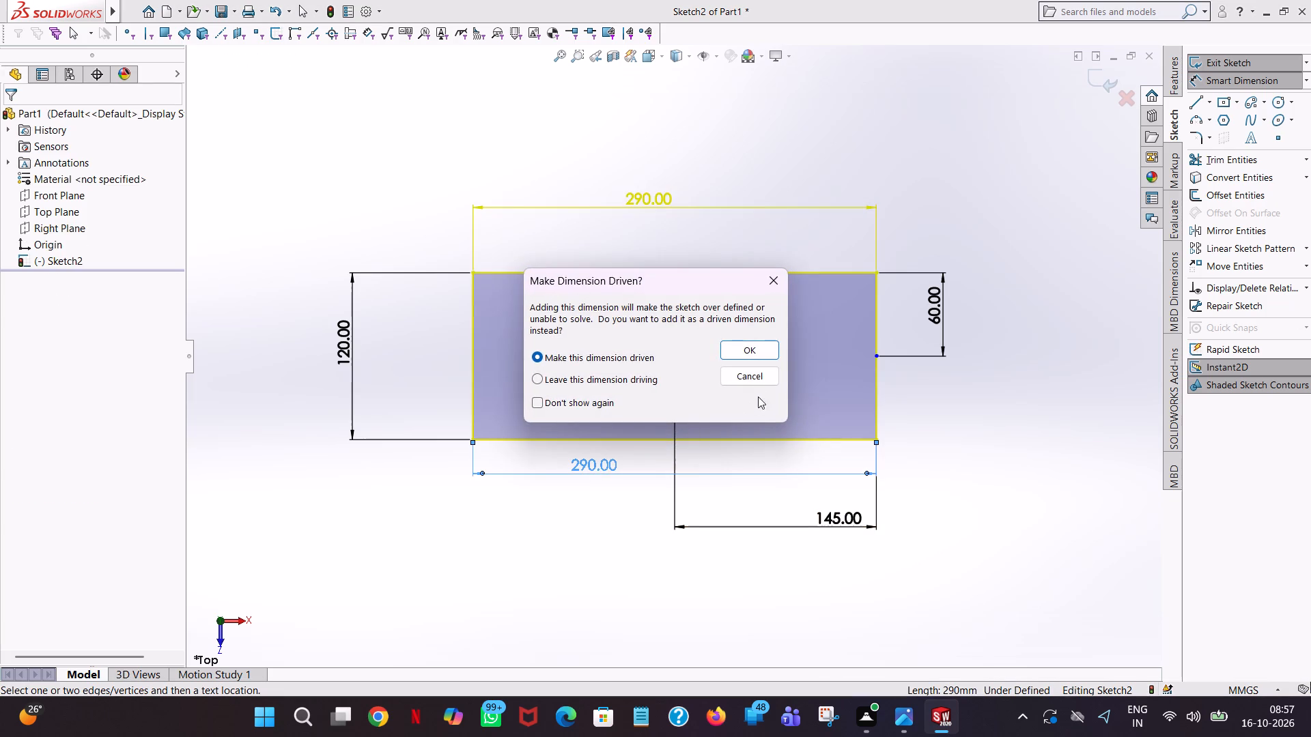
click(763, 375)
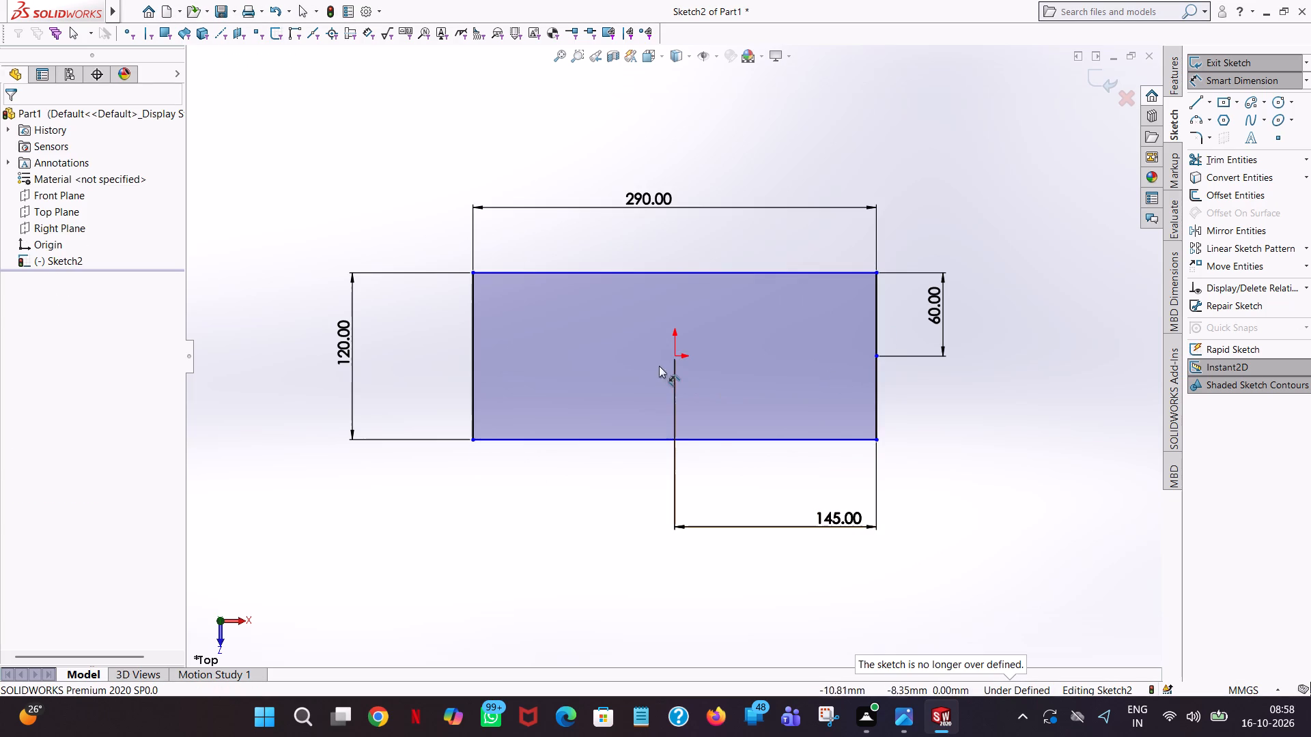
Dimension the vertical distance from the origin to the rectangle's top line.
click(675, 353)
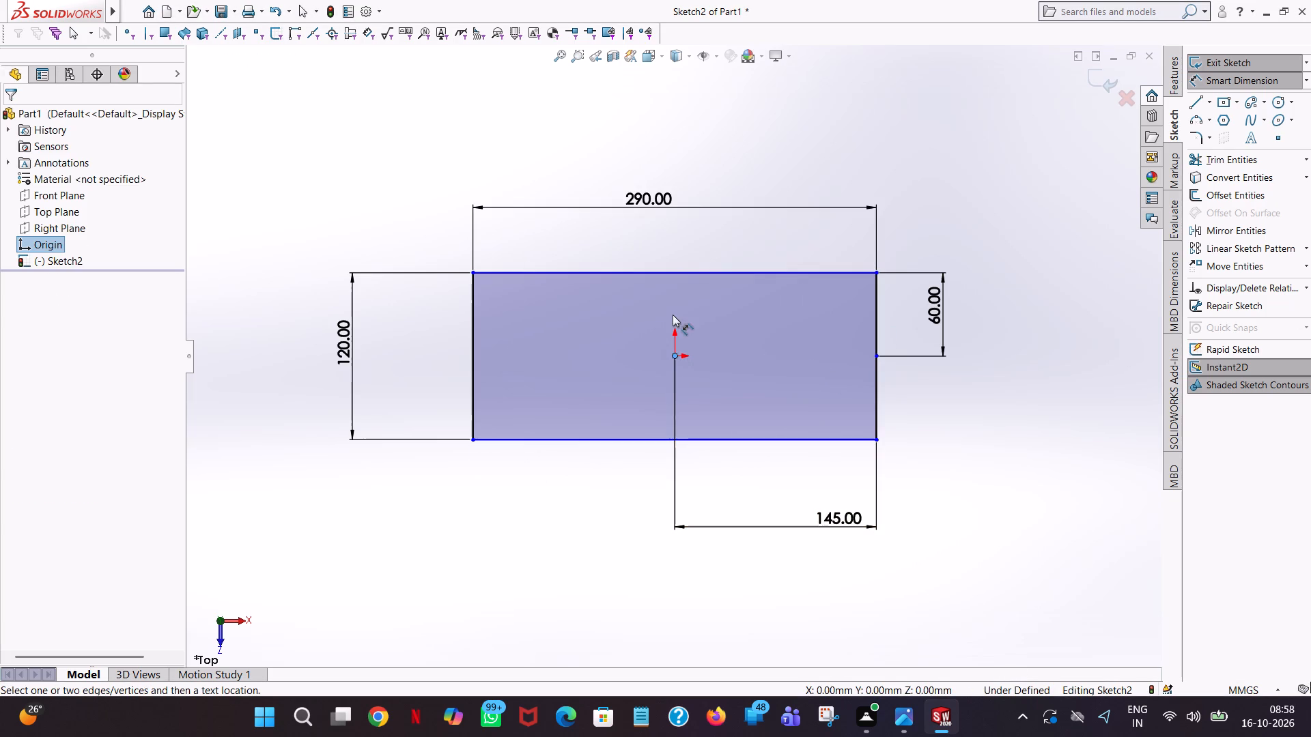
click(683, 272)
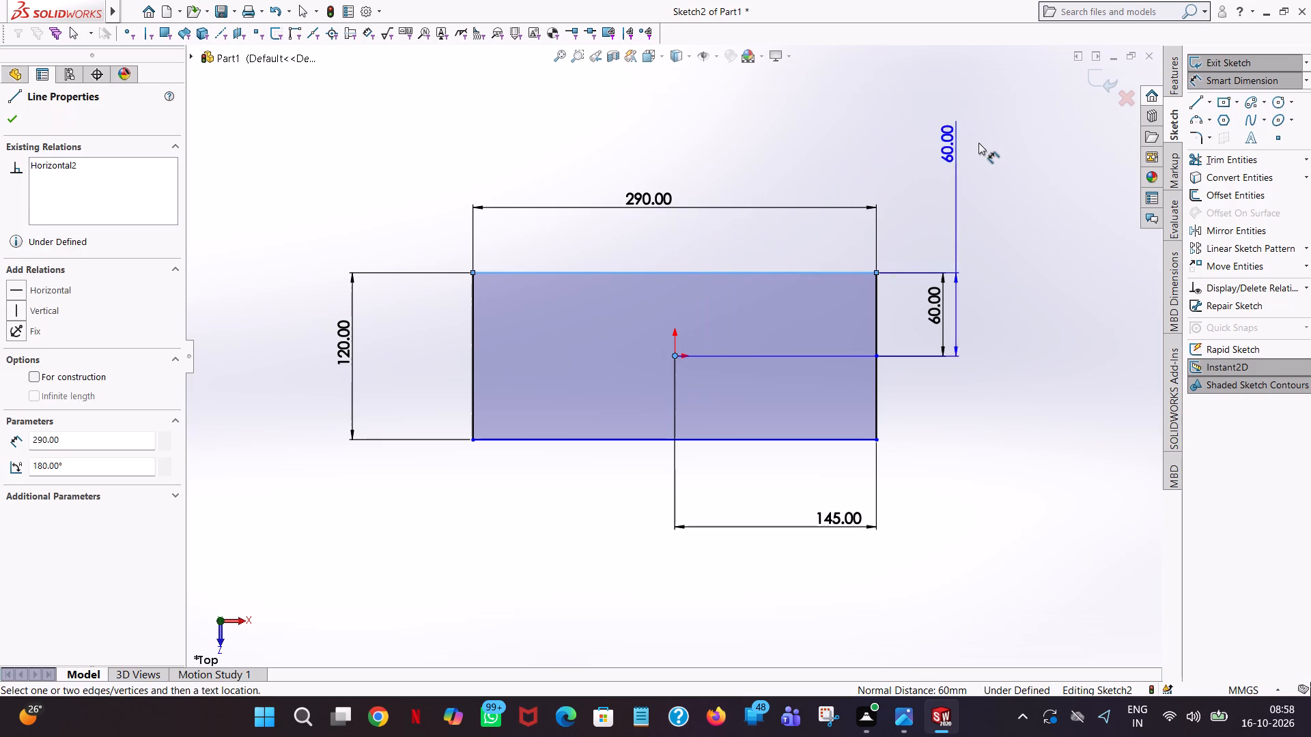
click(996, 141)
double_click(937, 123)
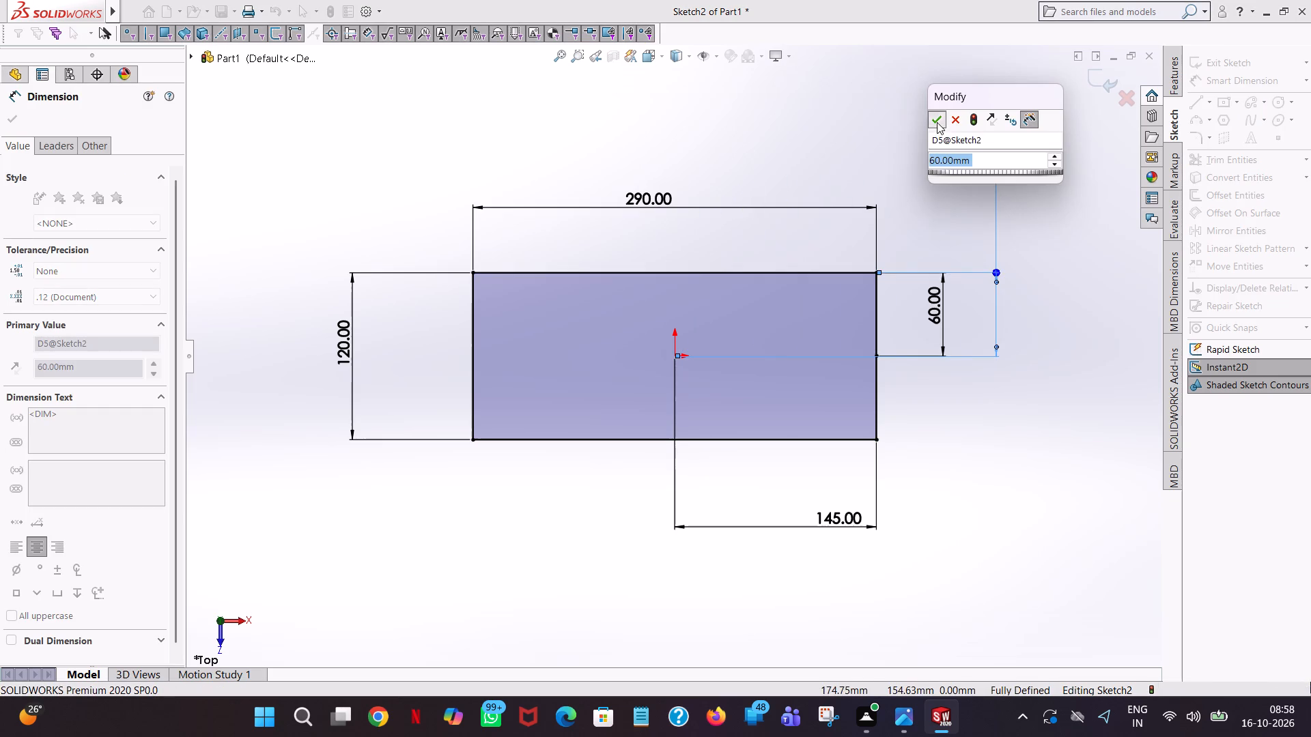
Extrude the rectangle sketch as a boss with a Blind depth of 10 mm from the sketch plane.
click(1175, 89)
click(1218, 58)
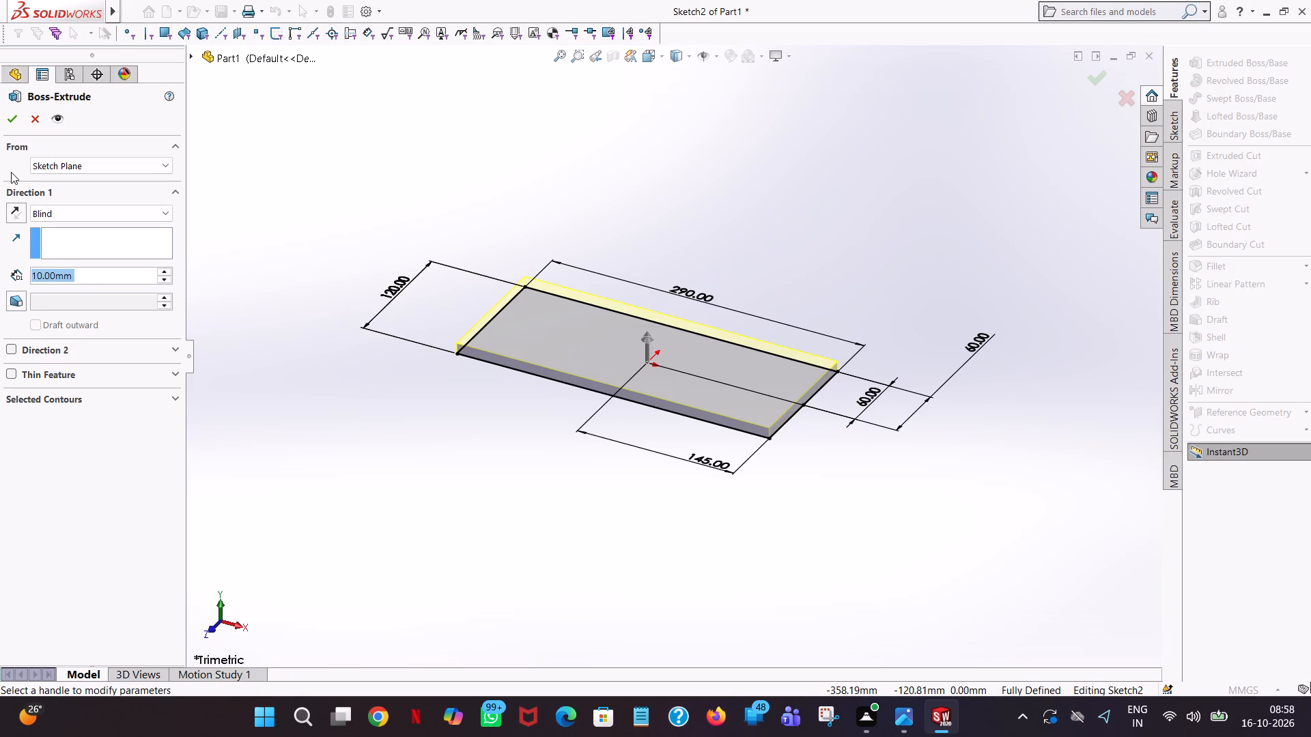
click(18, 117)
click(845, 148)
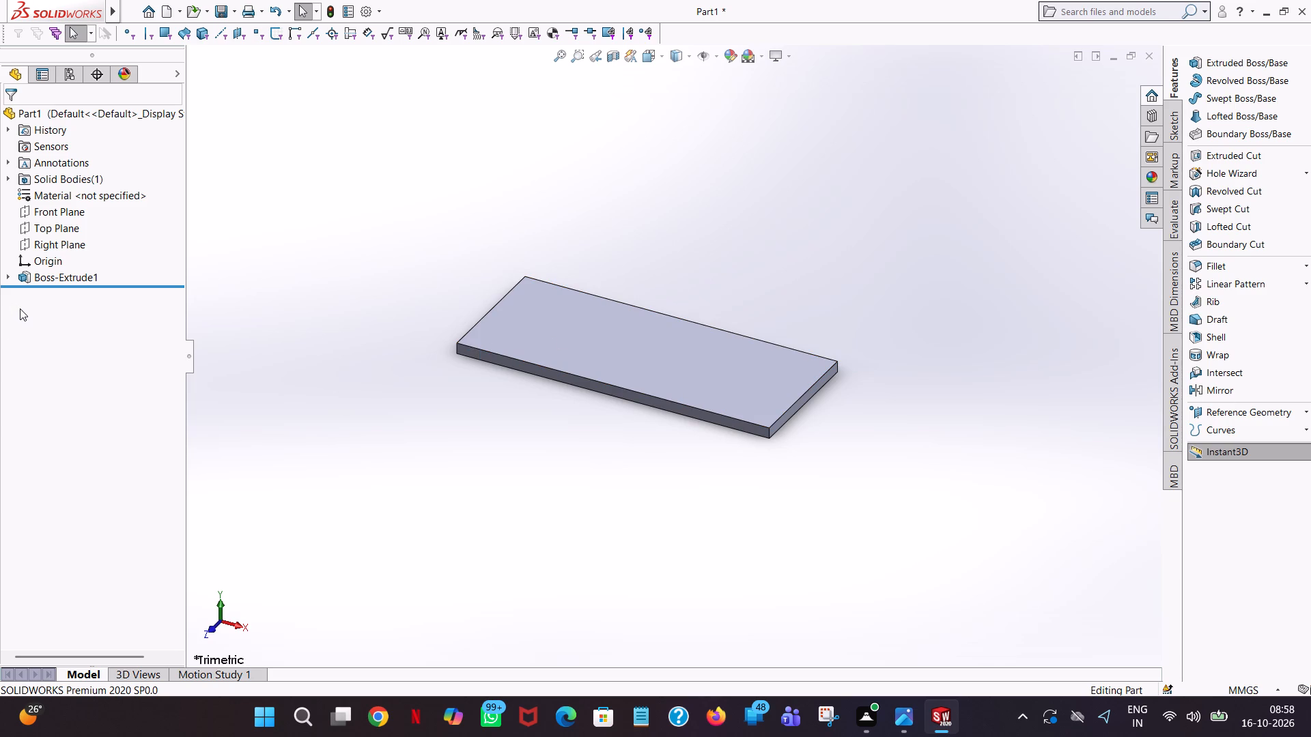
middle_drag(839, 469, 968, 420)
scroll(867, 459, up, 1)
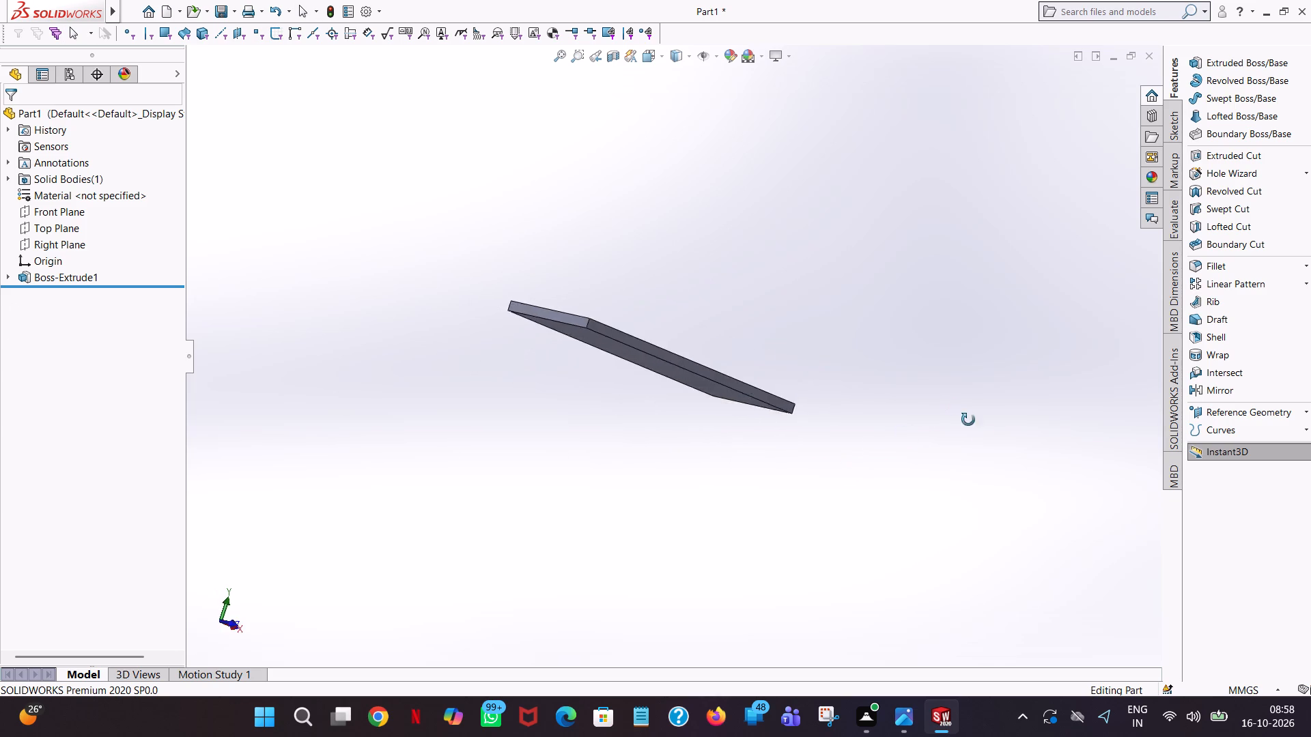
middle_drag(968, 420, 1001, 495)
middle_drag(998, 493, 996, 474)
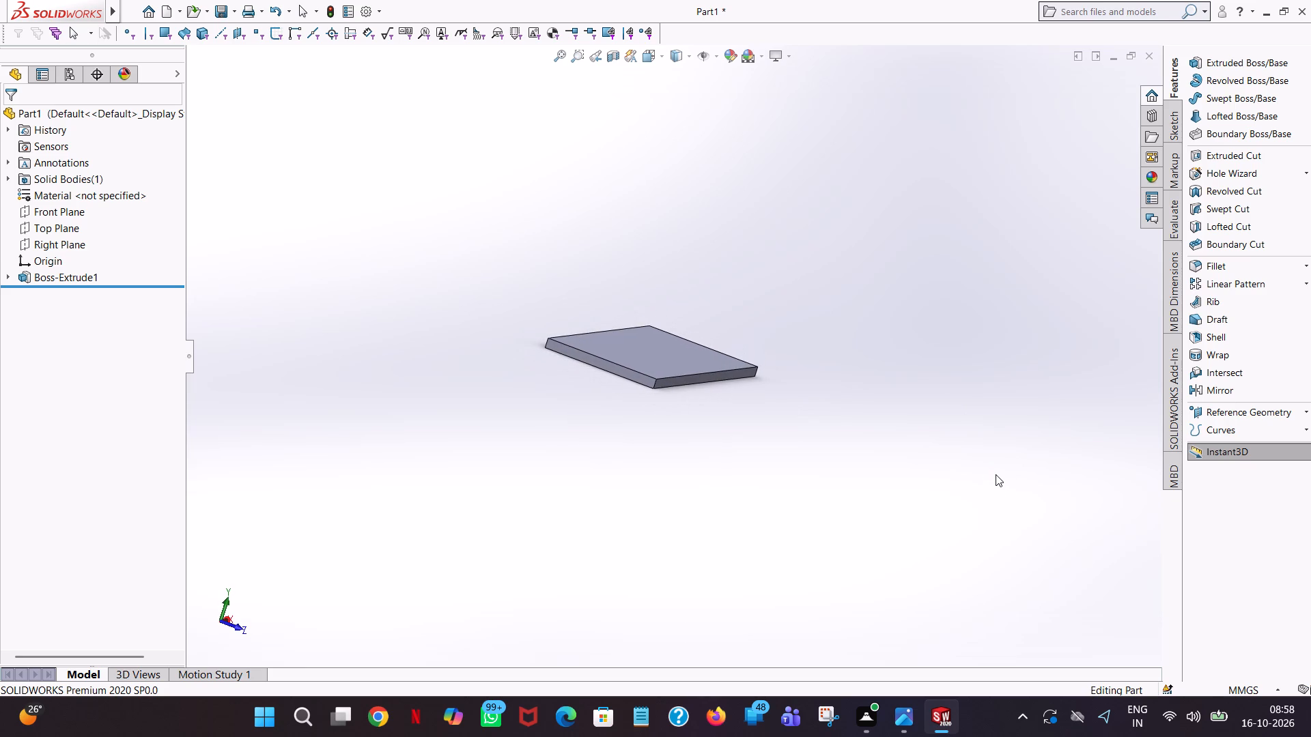
Start a boss extrude sketch on the base plate's short end face and view it normal to the sketch plane.
key(ctrl+7)
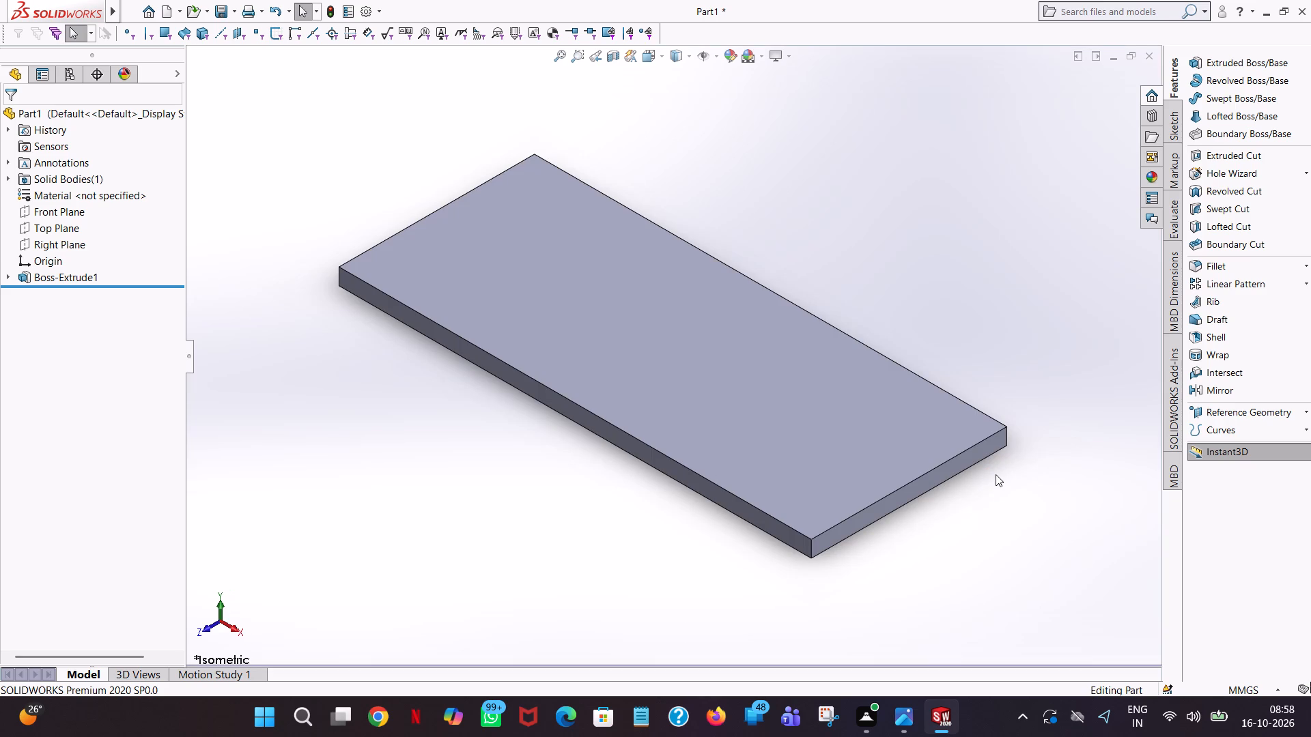
scroll(996, 474, up, 4)
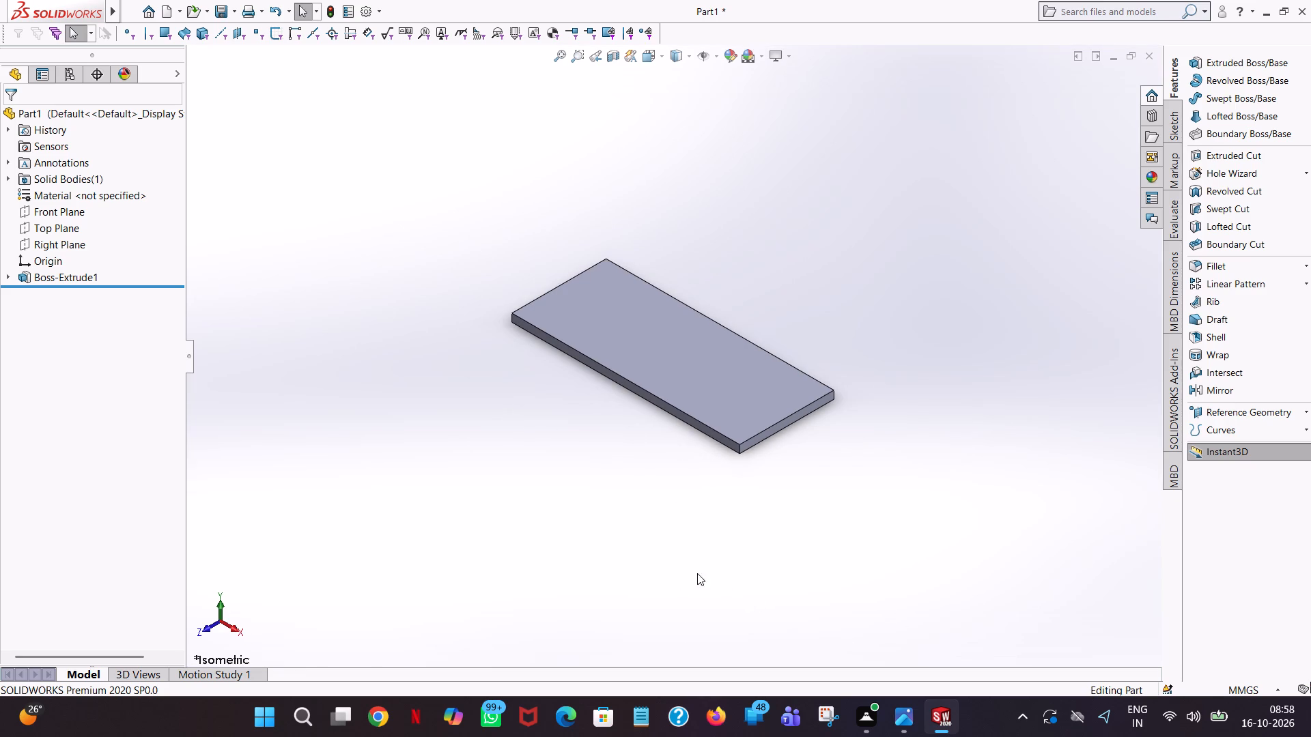
scroll(677, 501, up, 1)
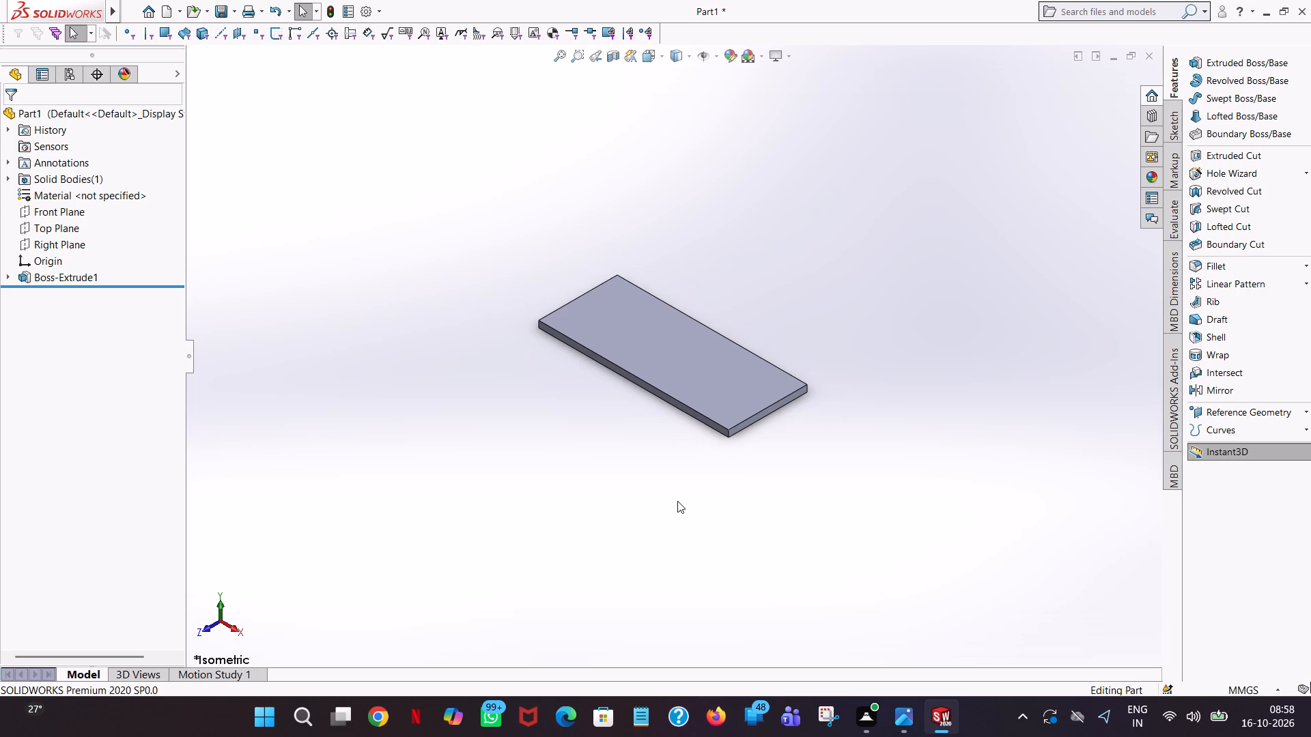
middle_drag(685, 500, 722, 511)
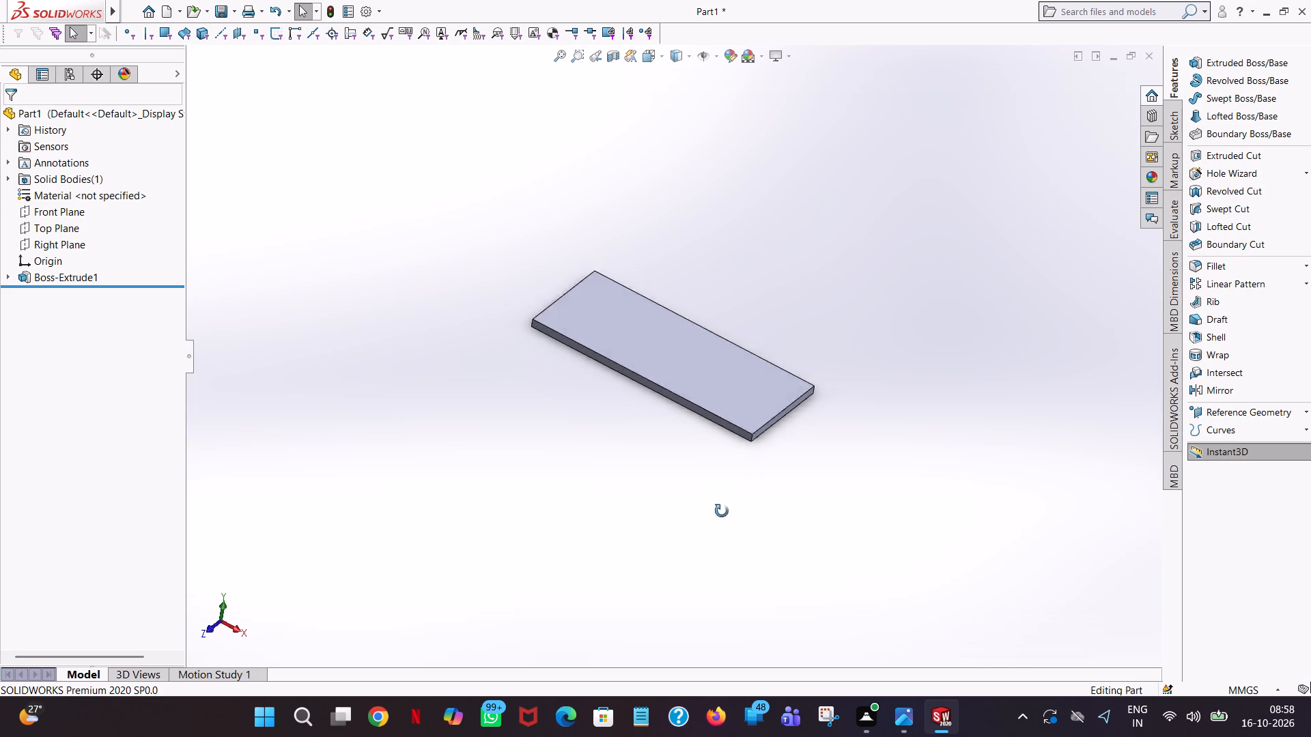
middle_drag(722, 511, 857, 588)
scroll(631, 364, down, 1)
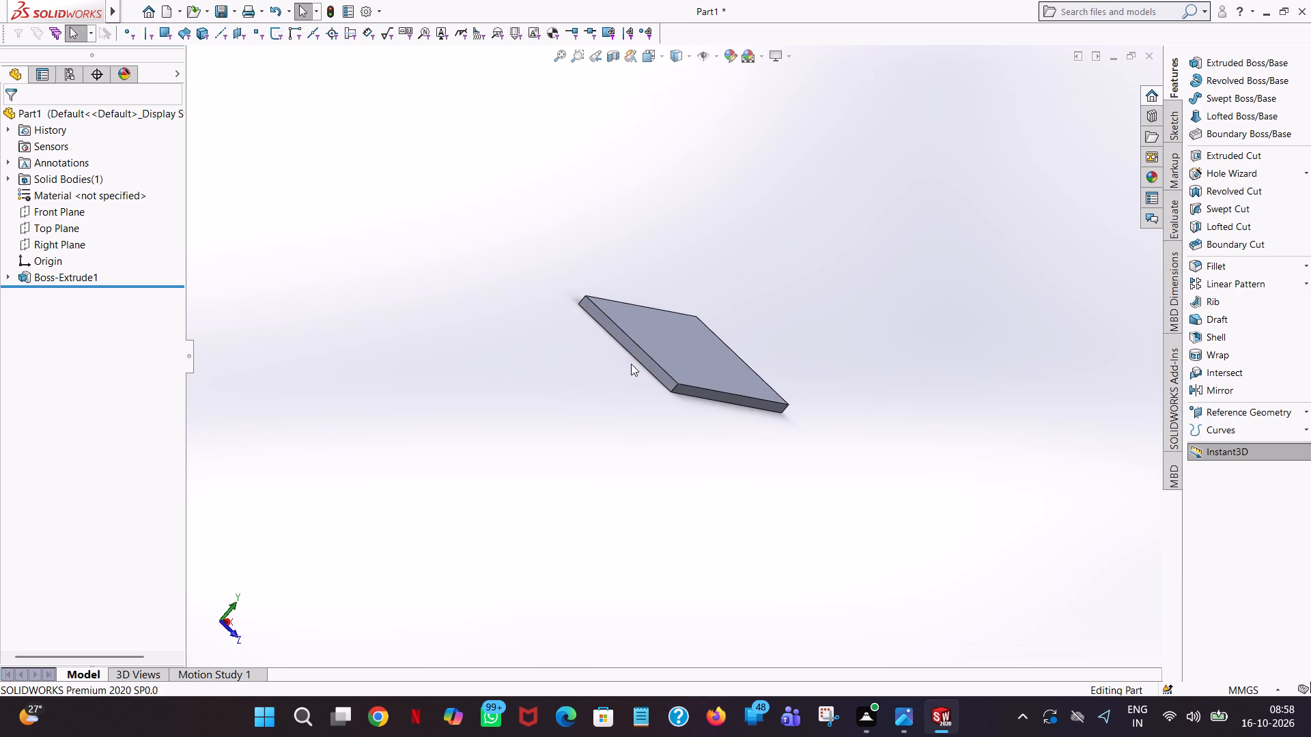
middle_drag(631, 364, 666, 427)
scroll(666, 427, up, 1)
scroll(681, 411, down, 2)
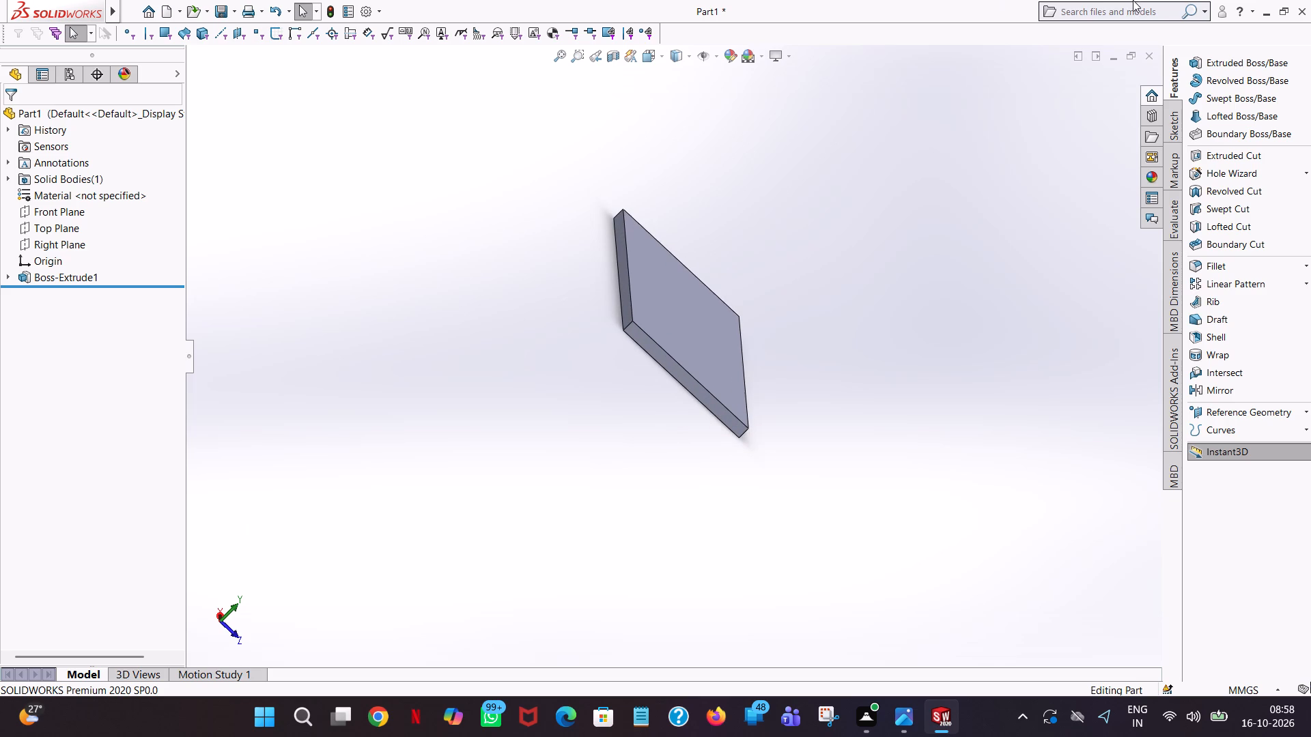
click(1225, 66)
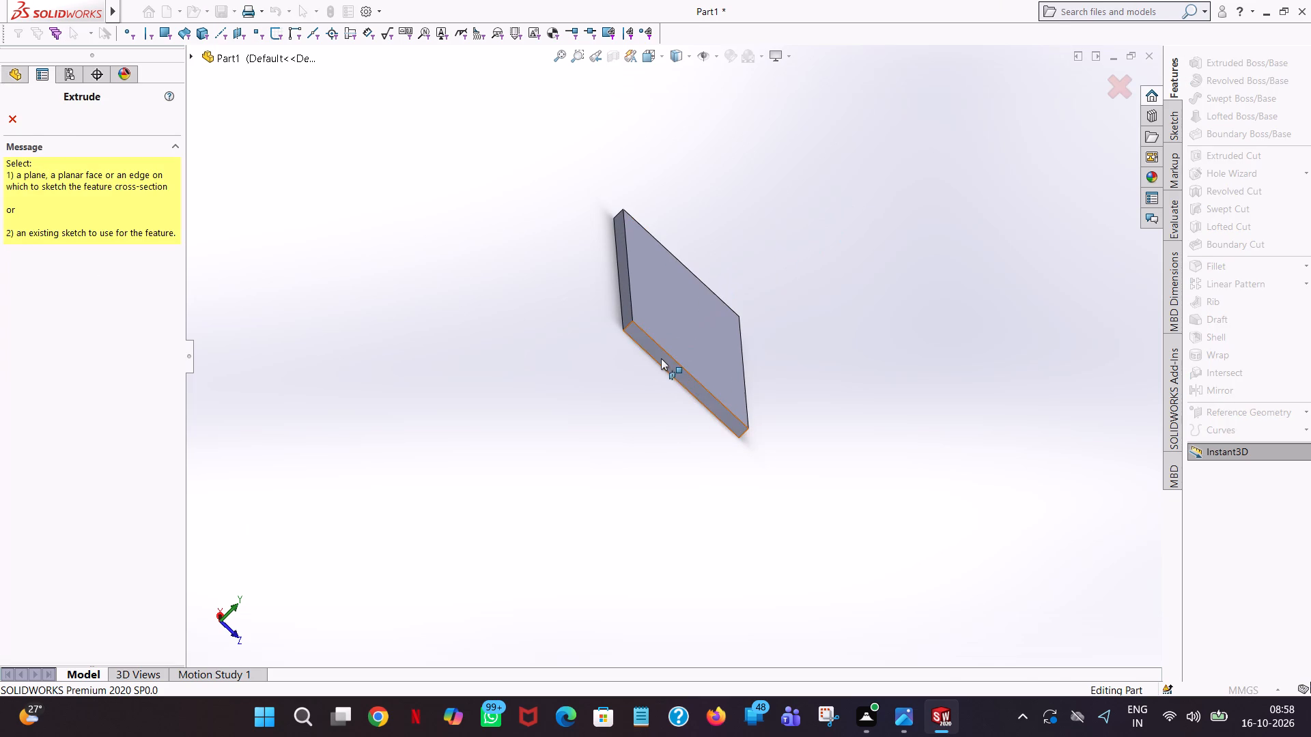
click(661, 358)
key(space)
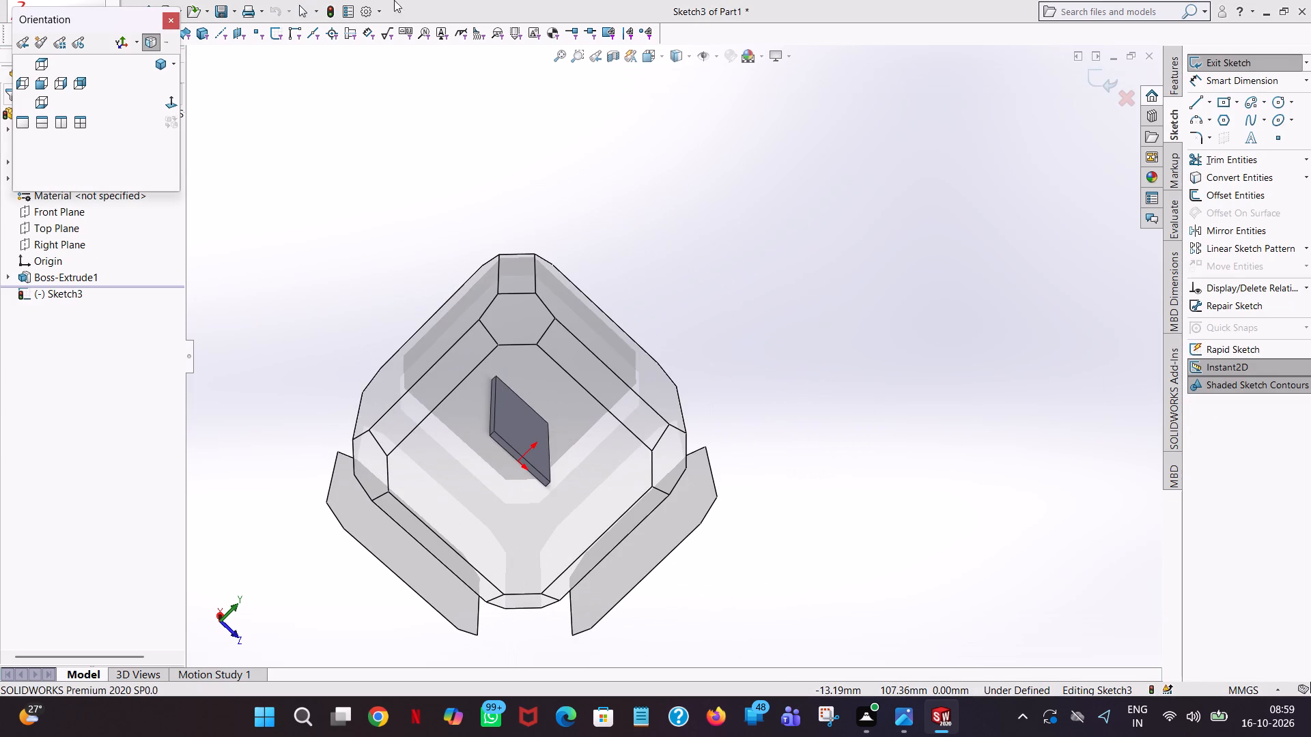
click(166, 108)
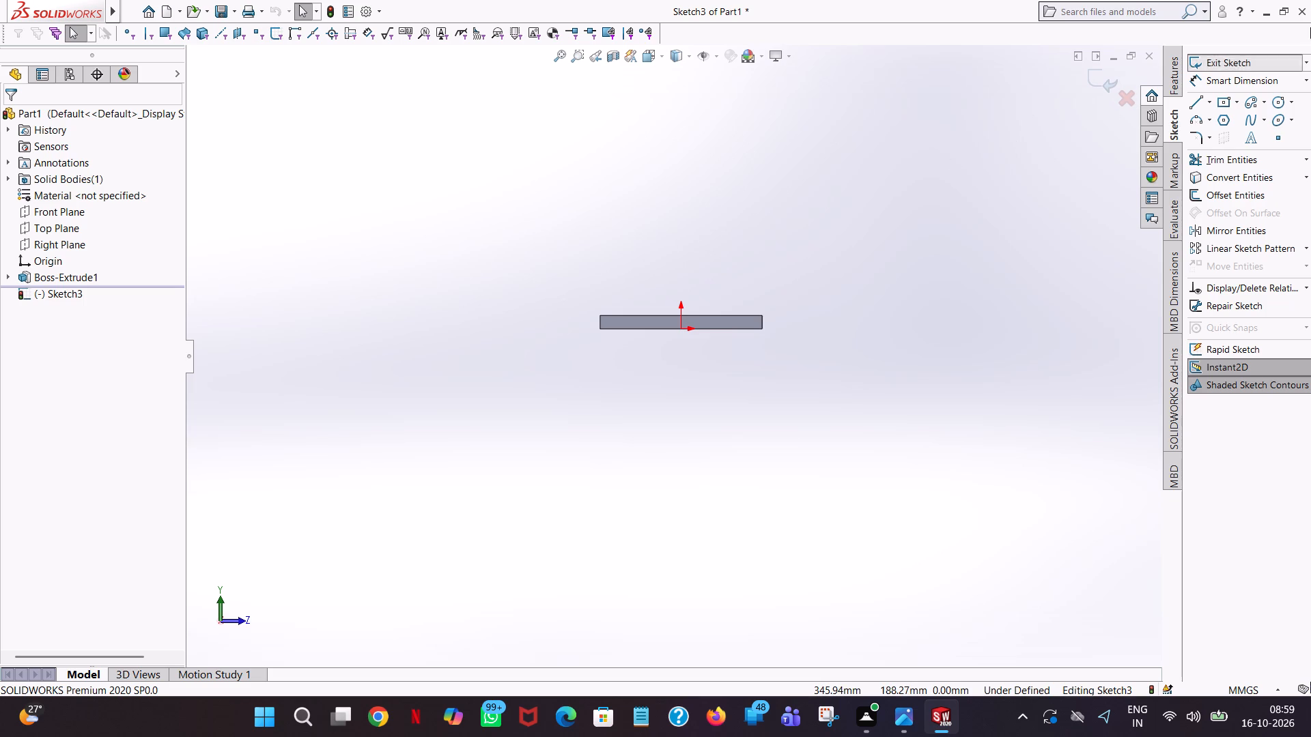
Sketch a vertical line 40 mm long downward from the midpoint of the end face's top edge.
click(1196, 101)
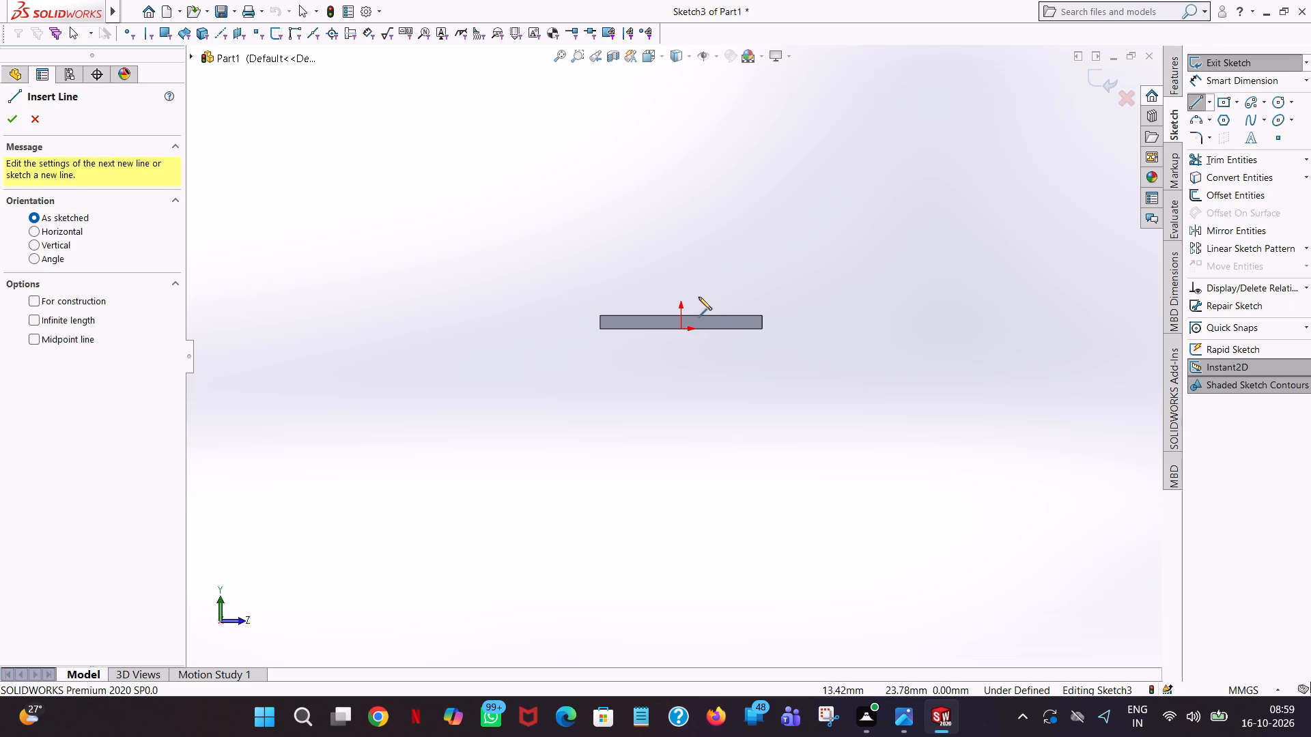
scroll(676, 315, down, 5)
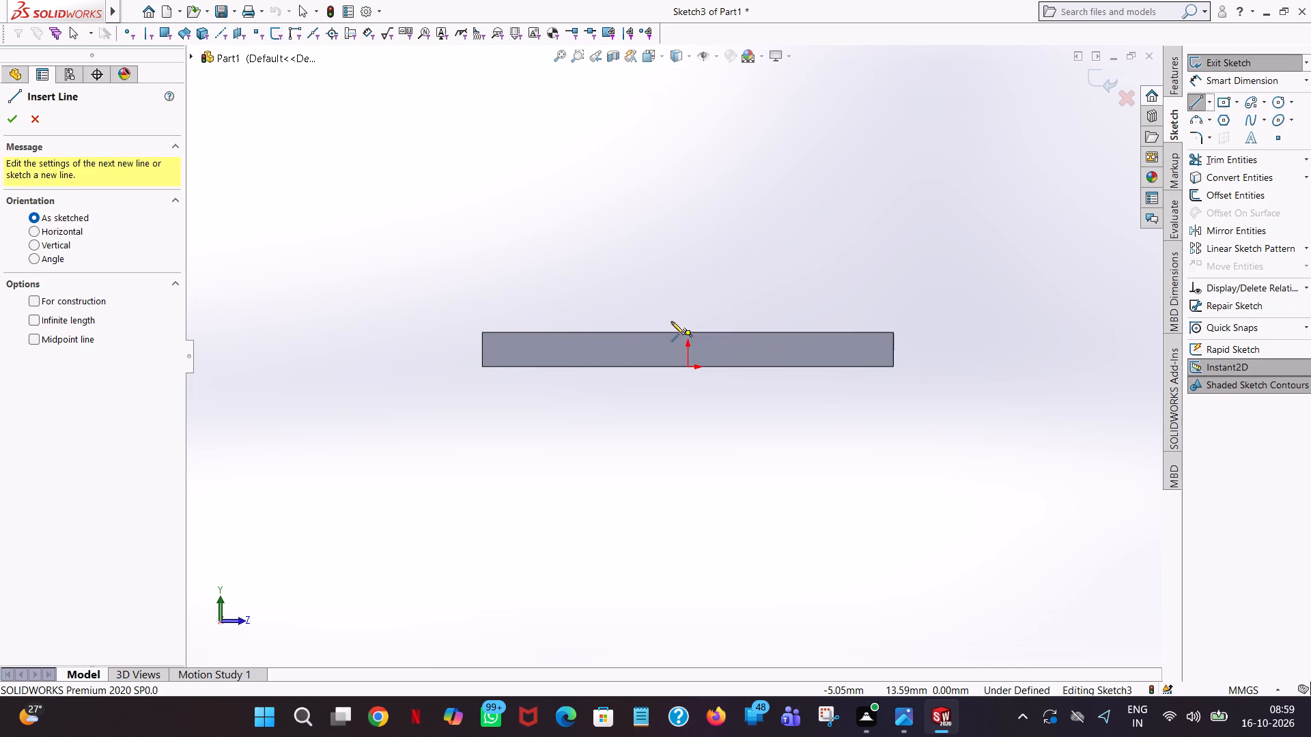
click(687, 332)
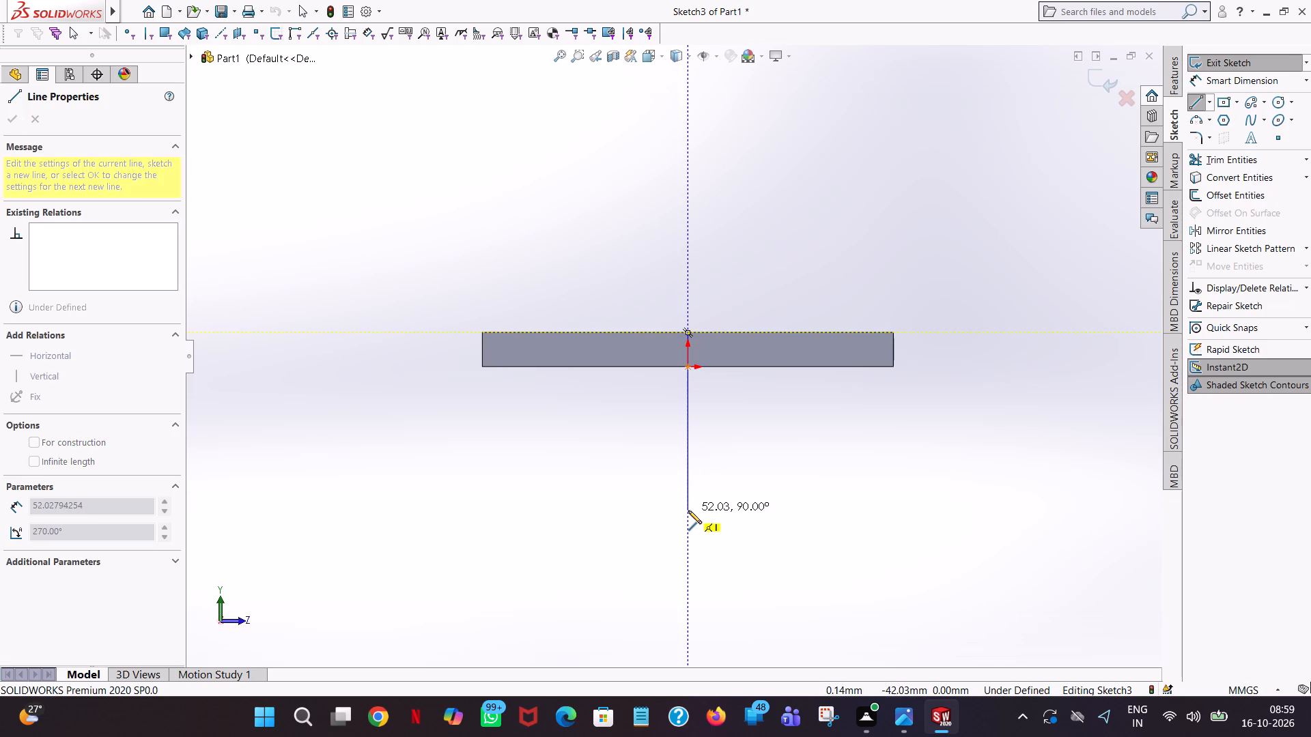
click(688, 510)
text(403)
key(BackSpace)
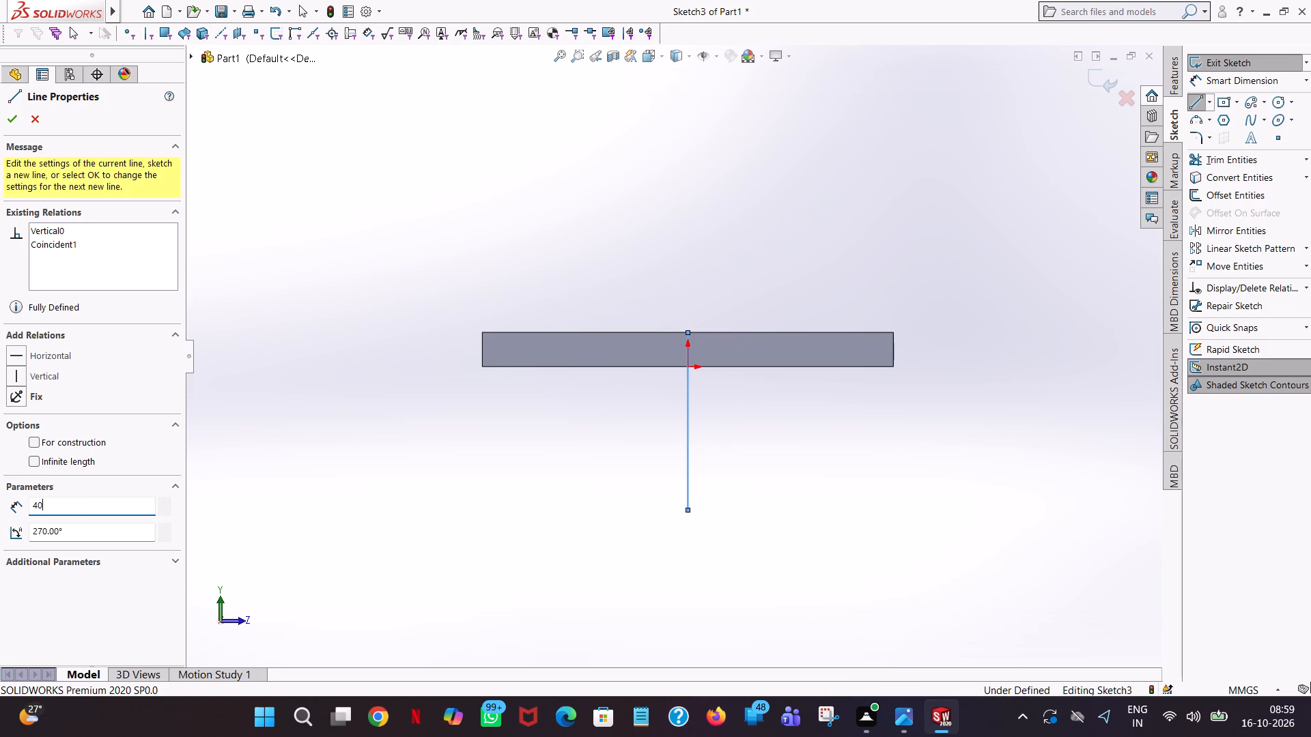
key(Return)
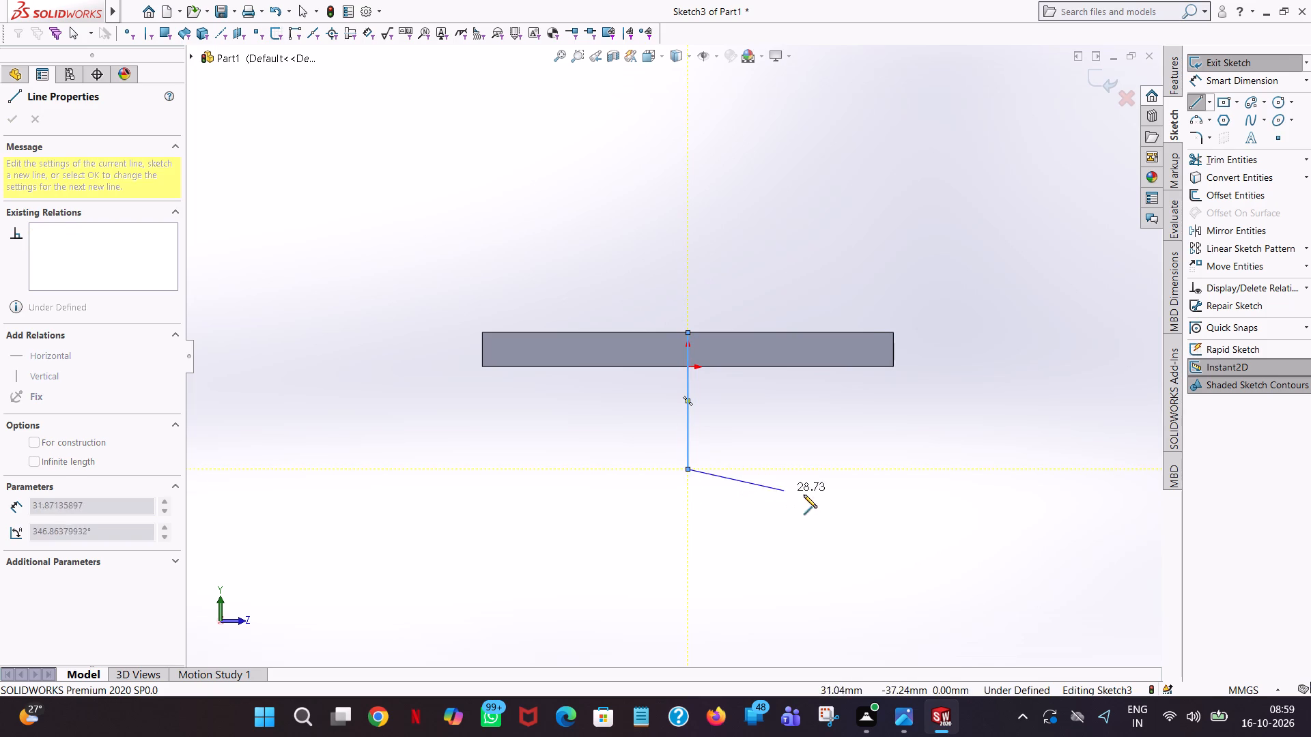
Sketch a horizontal line 40 mm long from the vertical line's lower end toward the positive Z side.
click(827, 466)
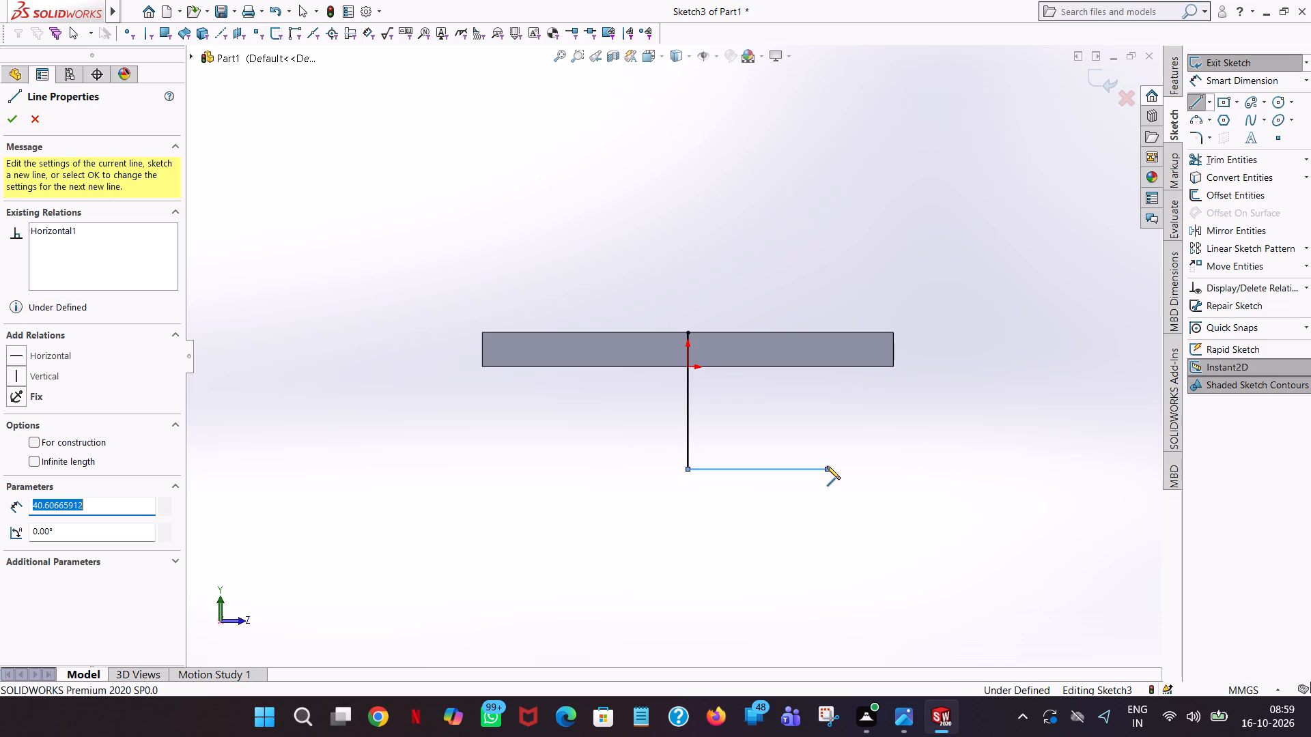
click(827, 466)
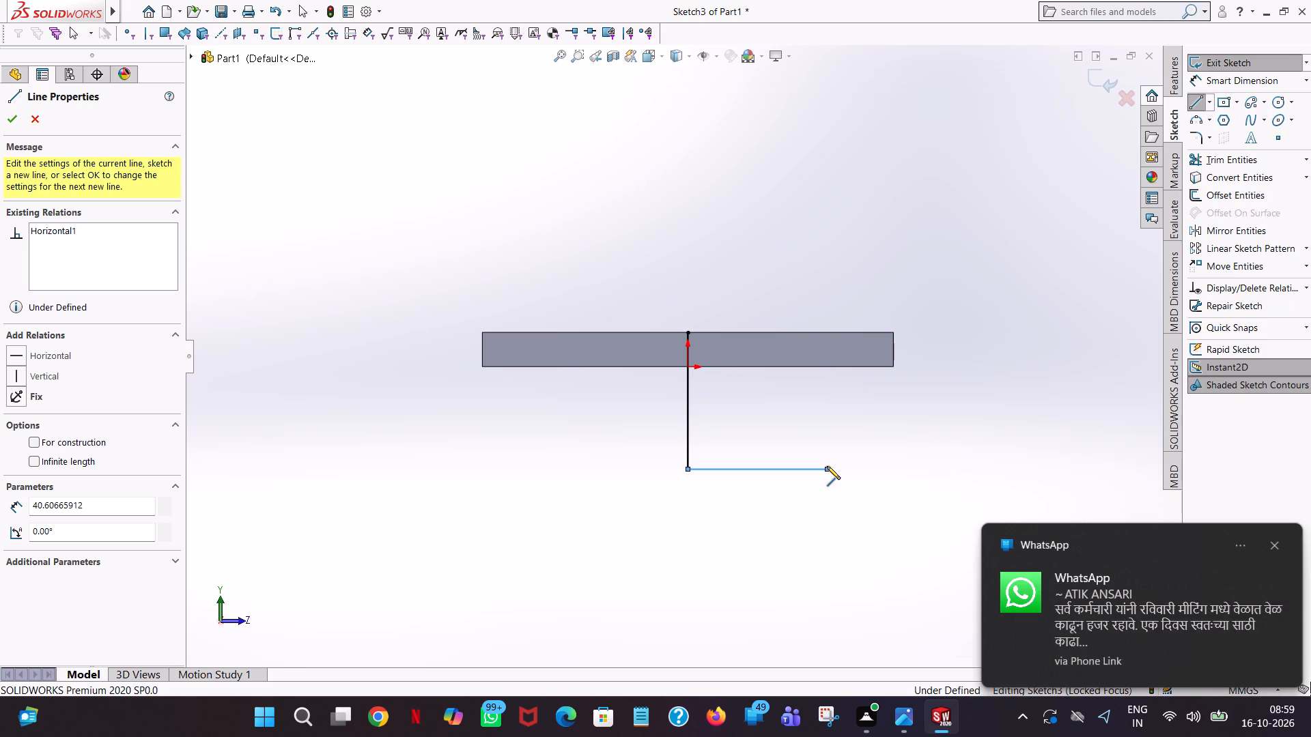
text(40)
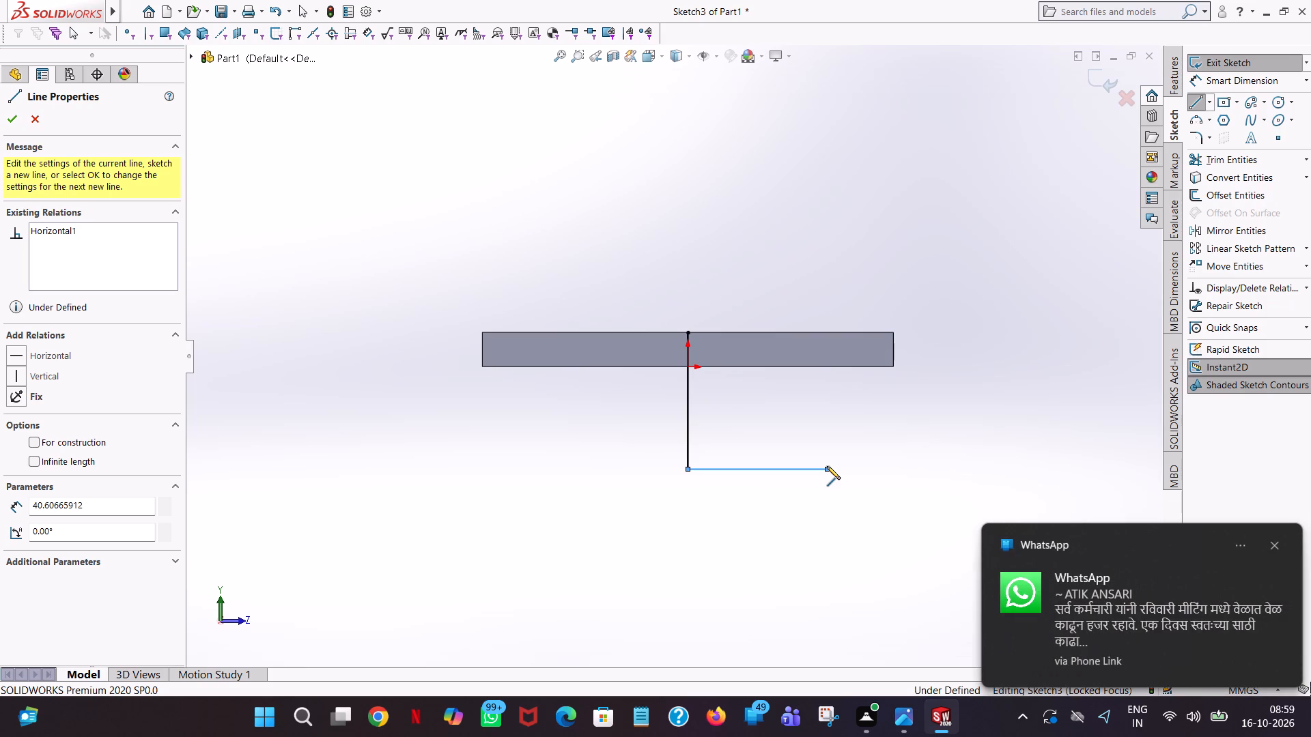
right_click(827, 466)
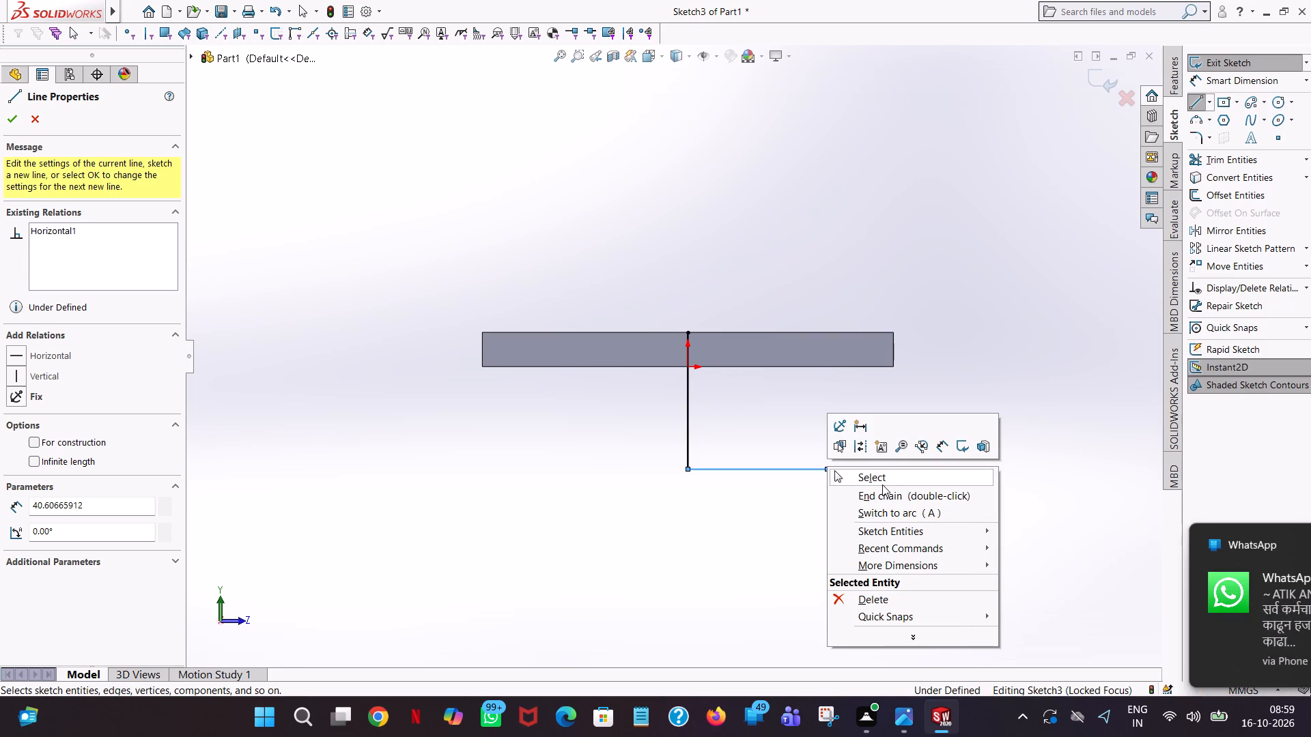
click(882, 485)
click(778, 470)
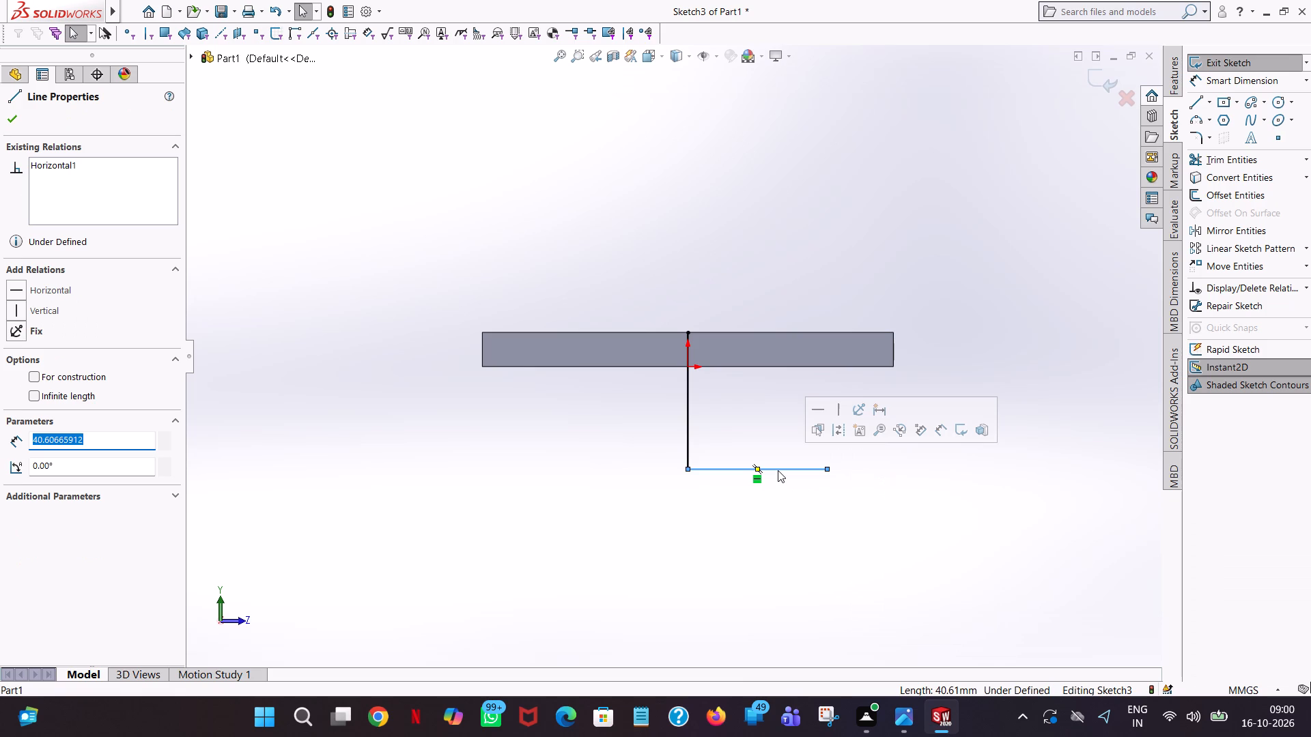
text(40)
key(Return)
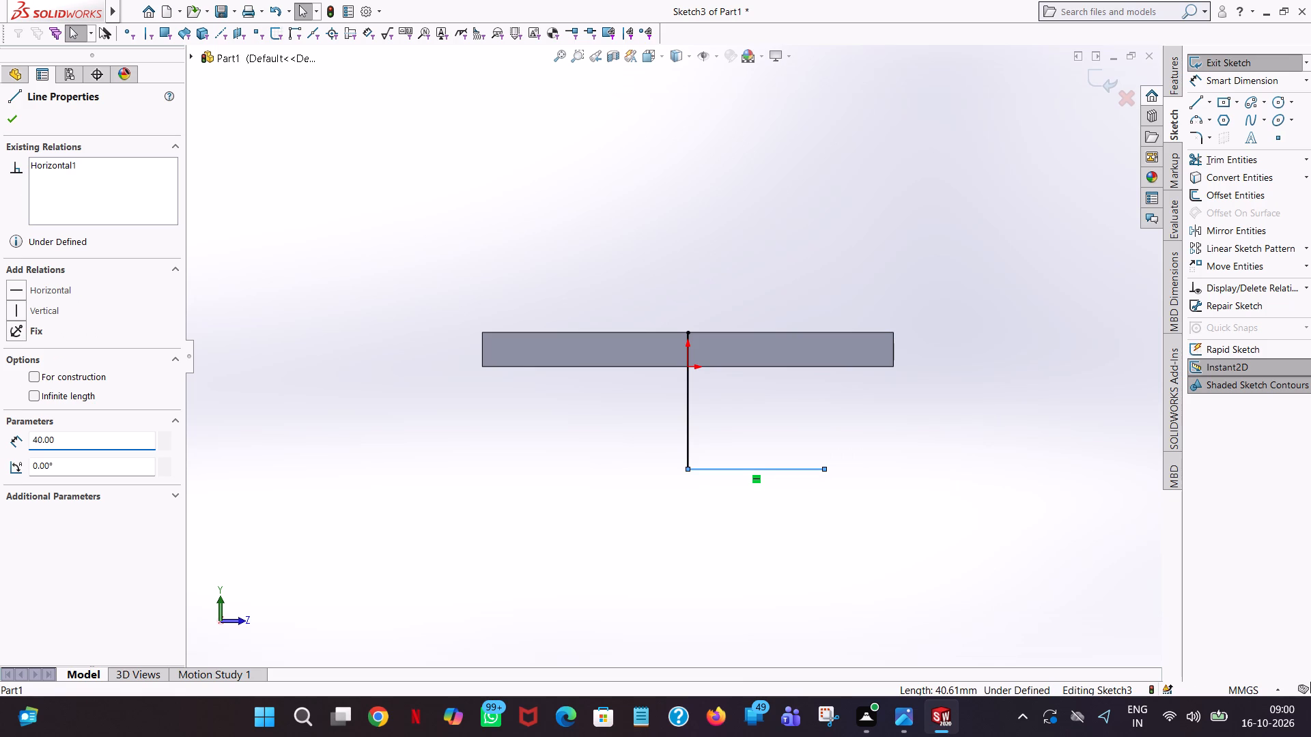
click(1029, 262)
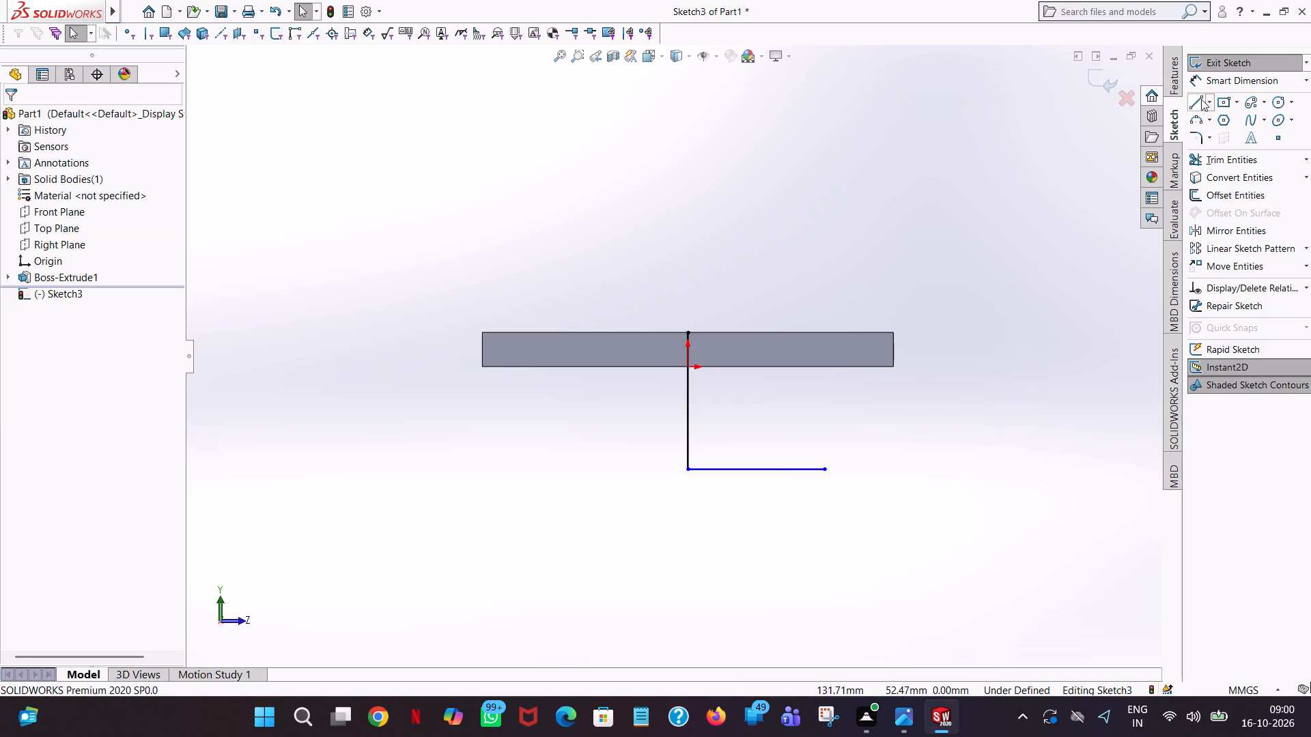
Sketch a second horizontal line 40 mm long from the vertical line's lower end toward the negative Z side.
click(1190, 100)
click(686, 471)
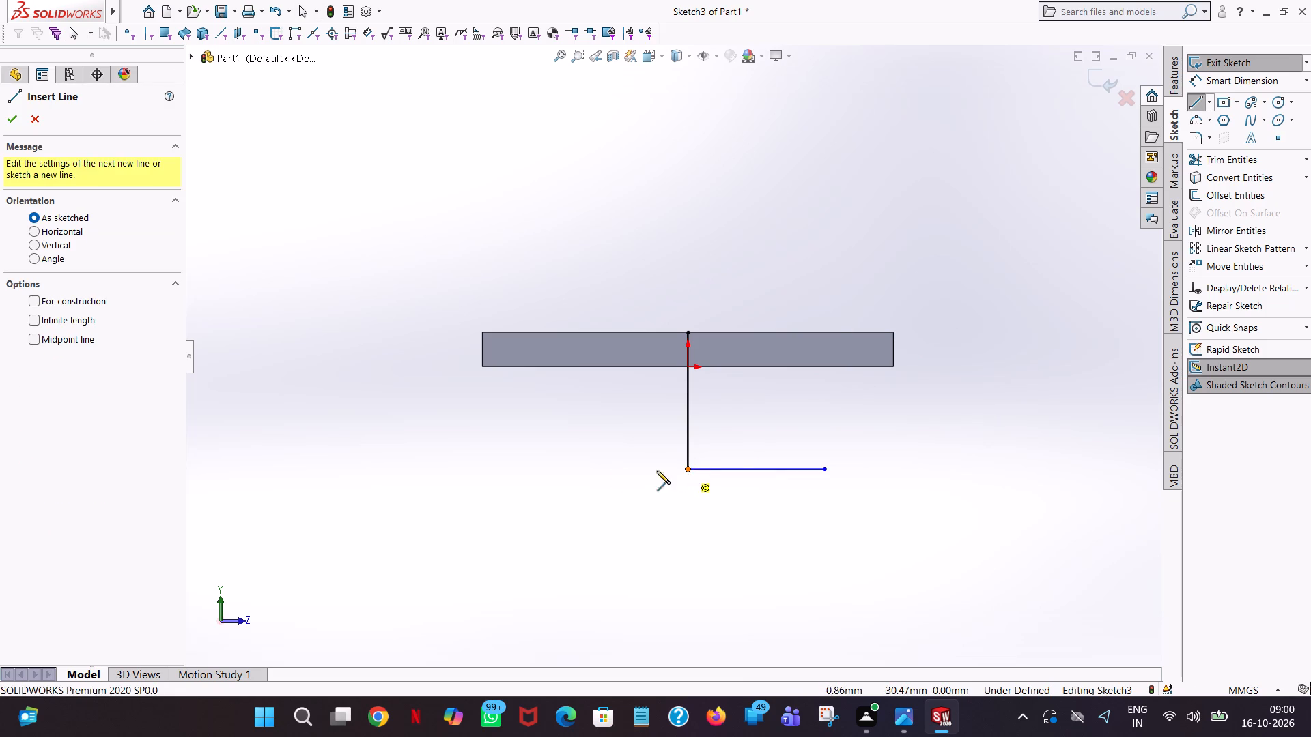
click(573, 471)
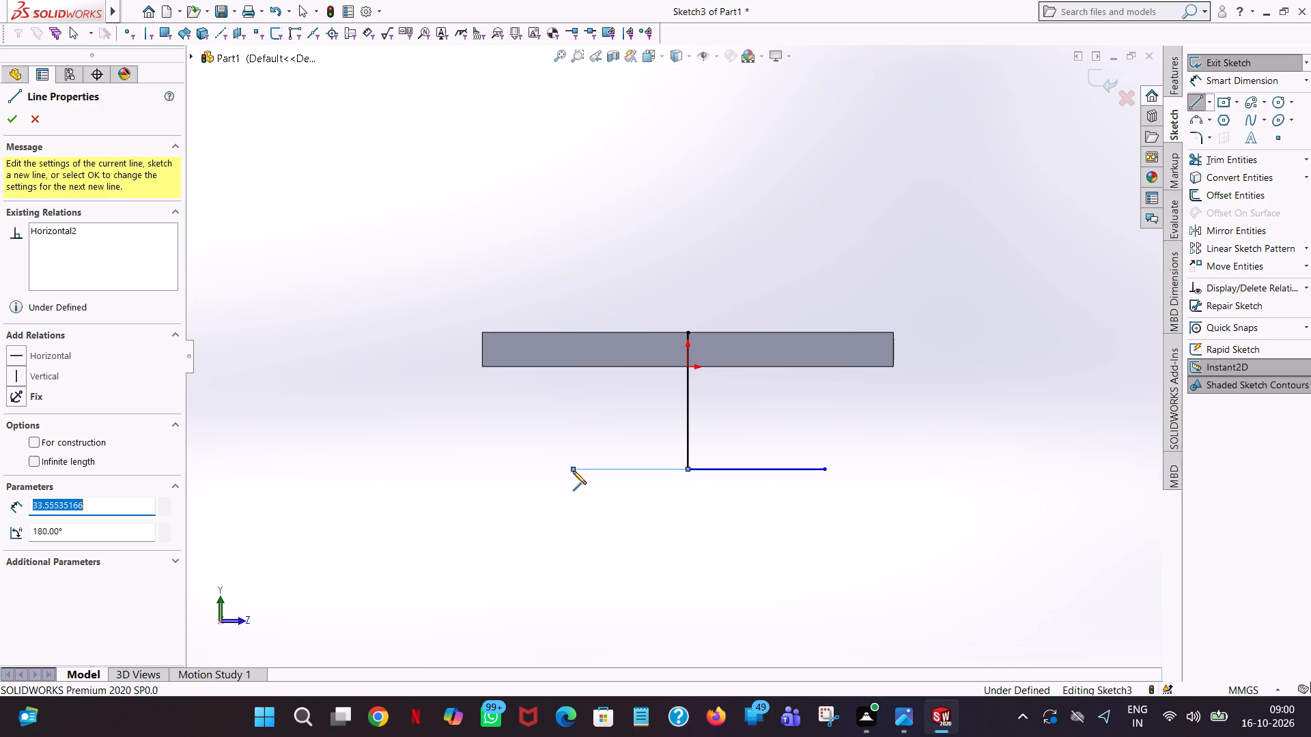
text(40)
key(Return)
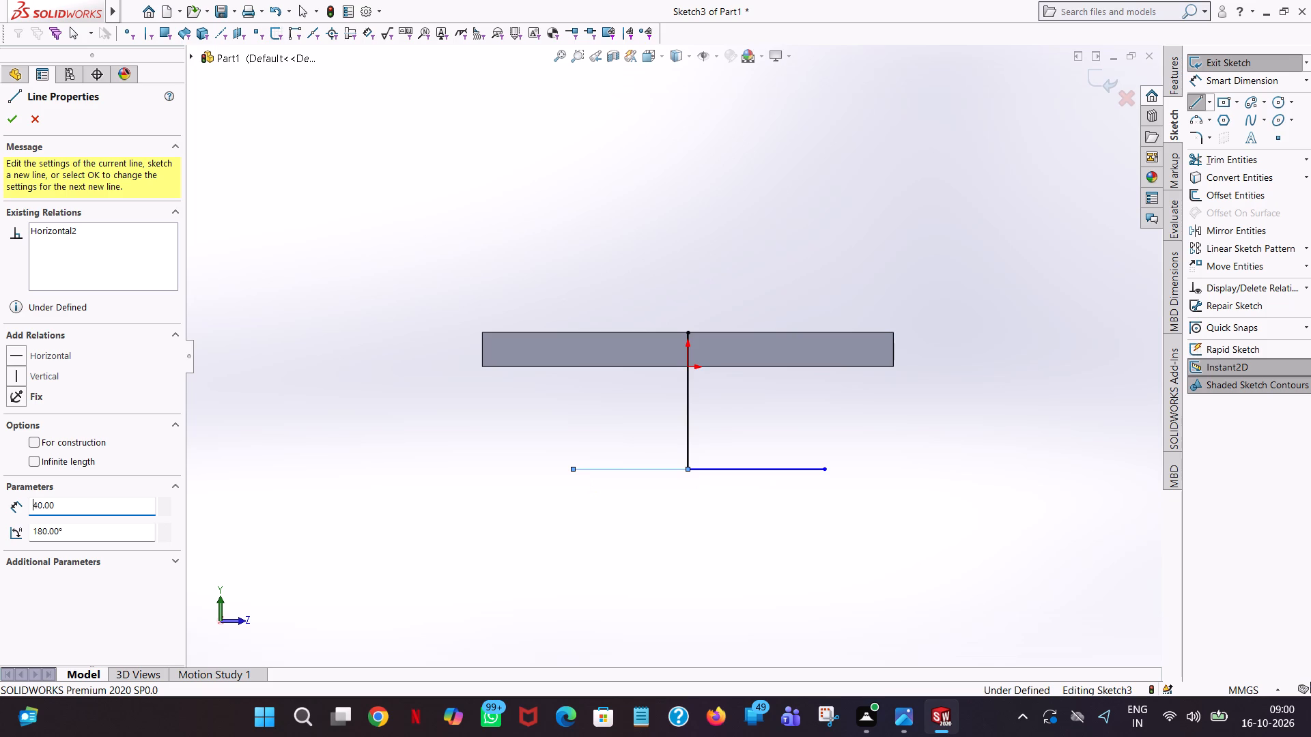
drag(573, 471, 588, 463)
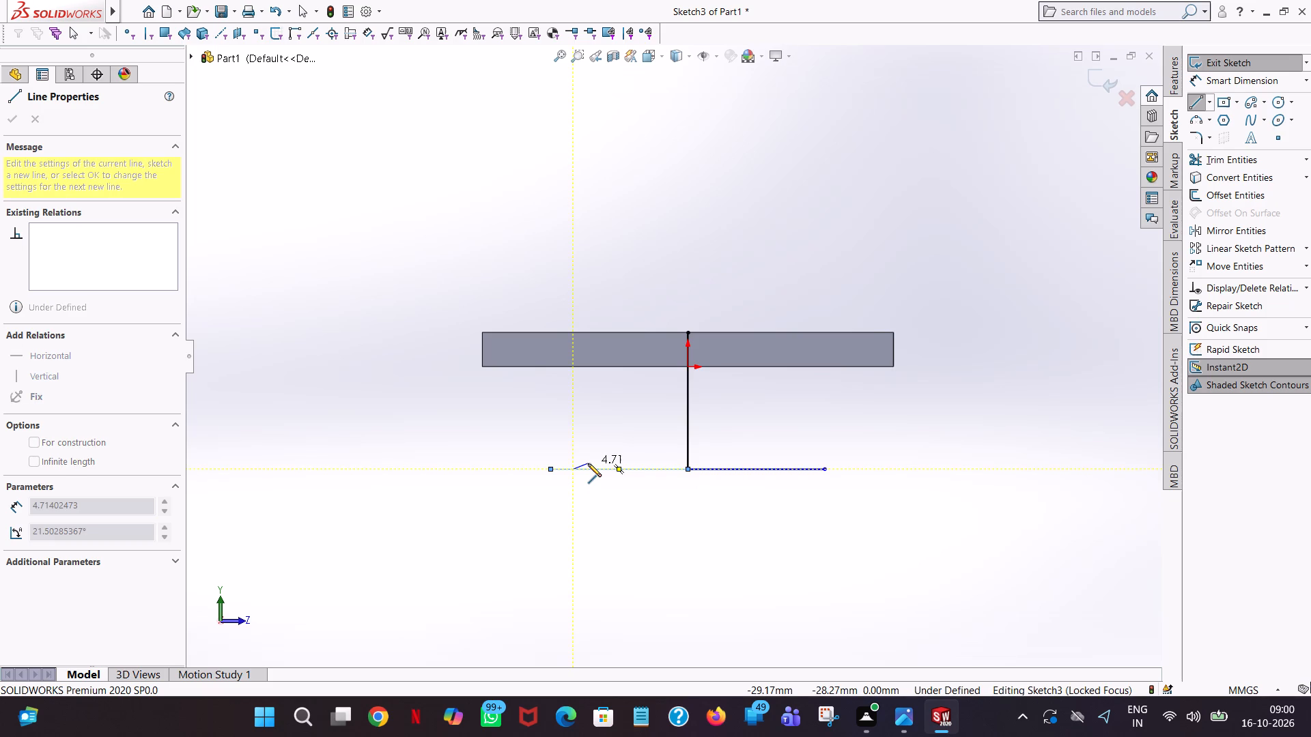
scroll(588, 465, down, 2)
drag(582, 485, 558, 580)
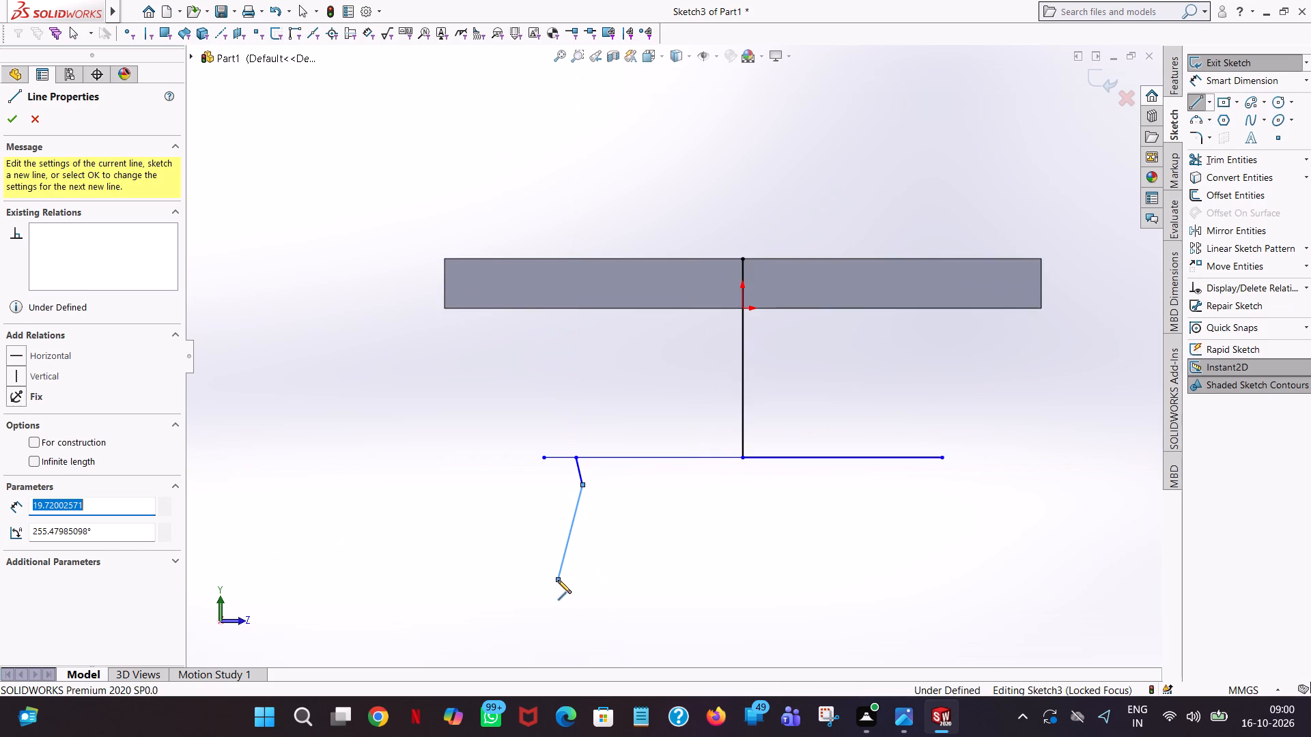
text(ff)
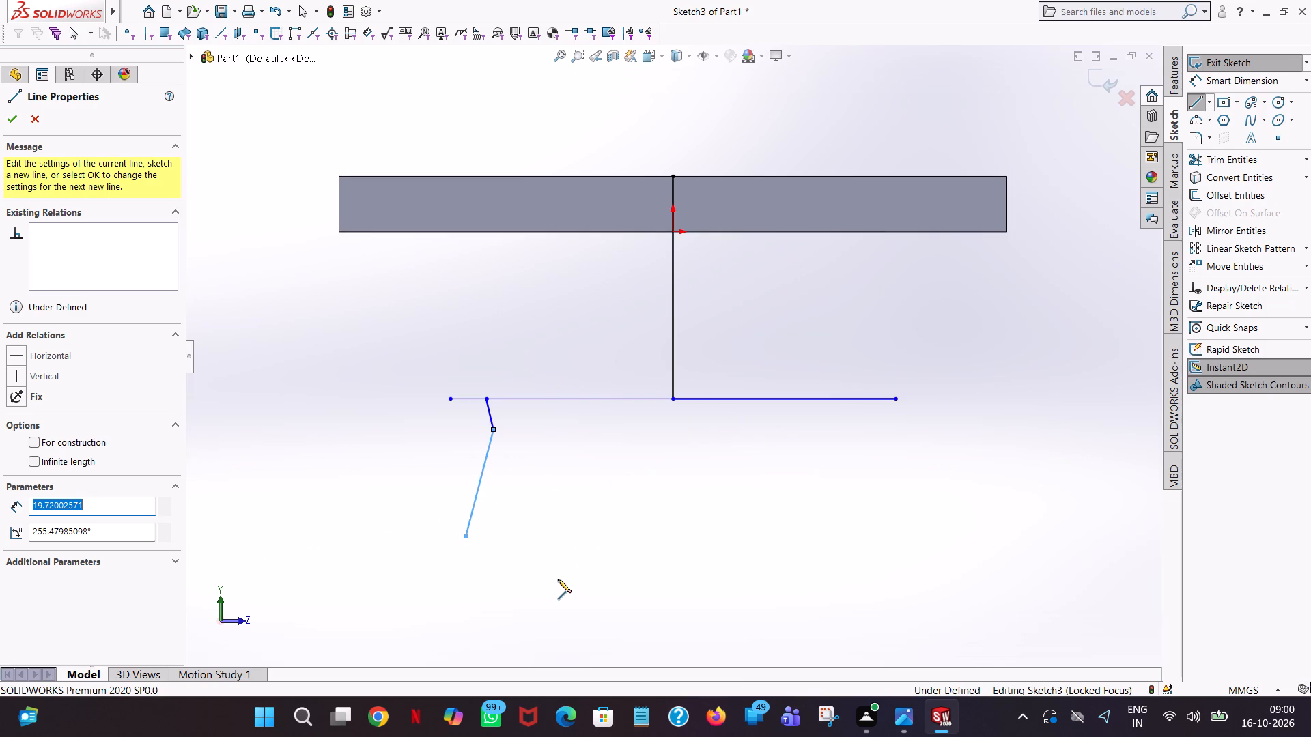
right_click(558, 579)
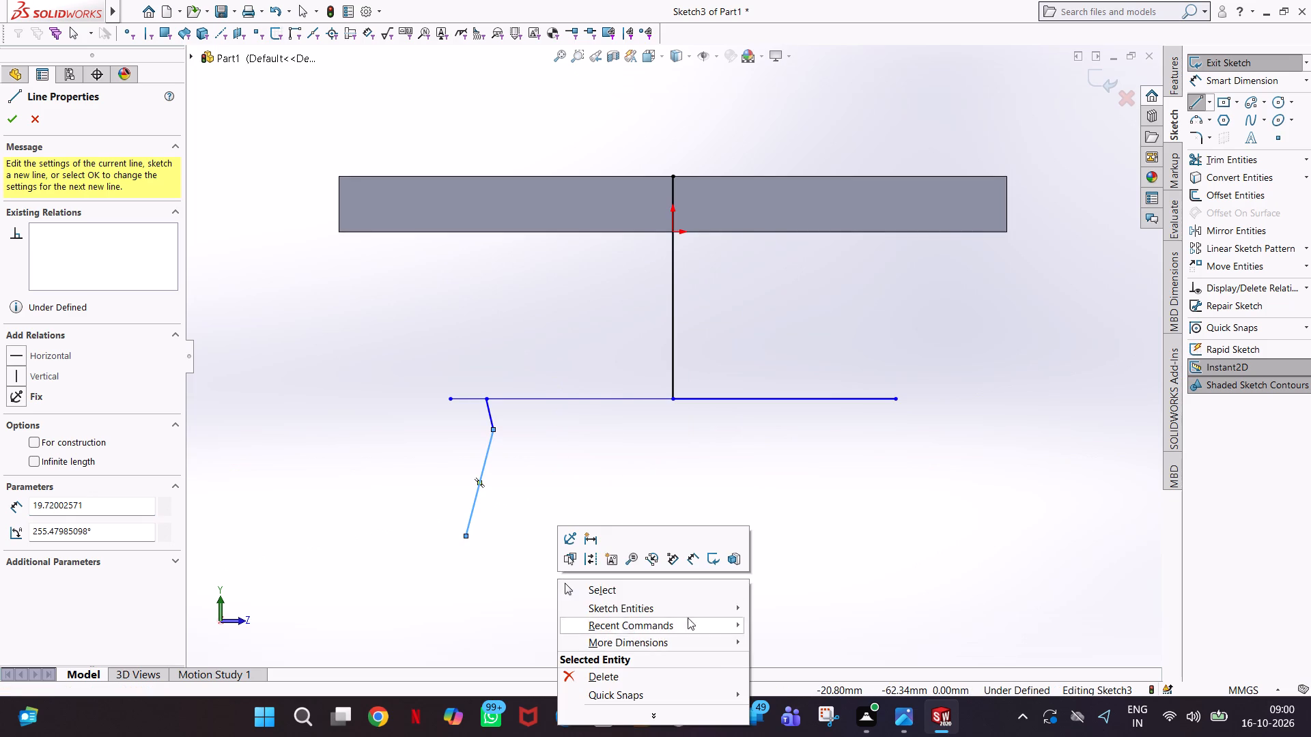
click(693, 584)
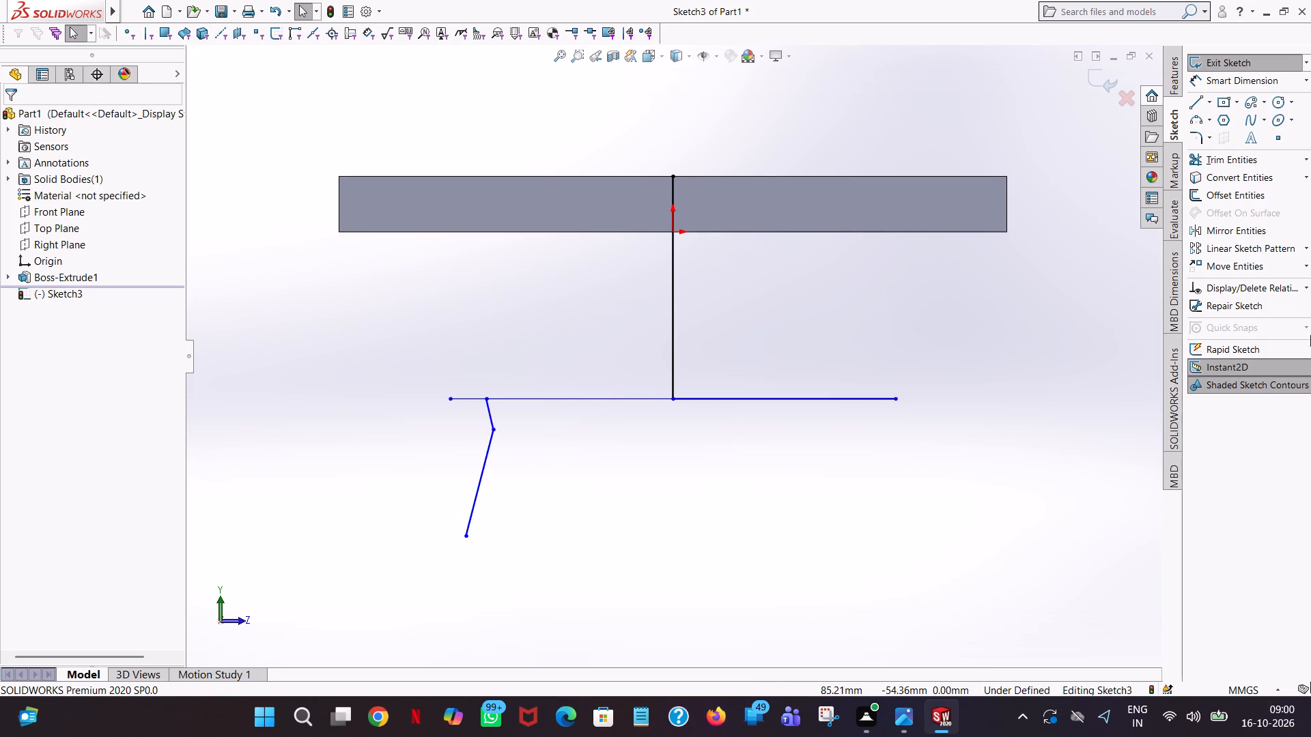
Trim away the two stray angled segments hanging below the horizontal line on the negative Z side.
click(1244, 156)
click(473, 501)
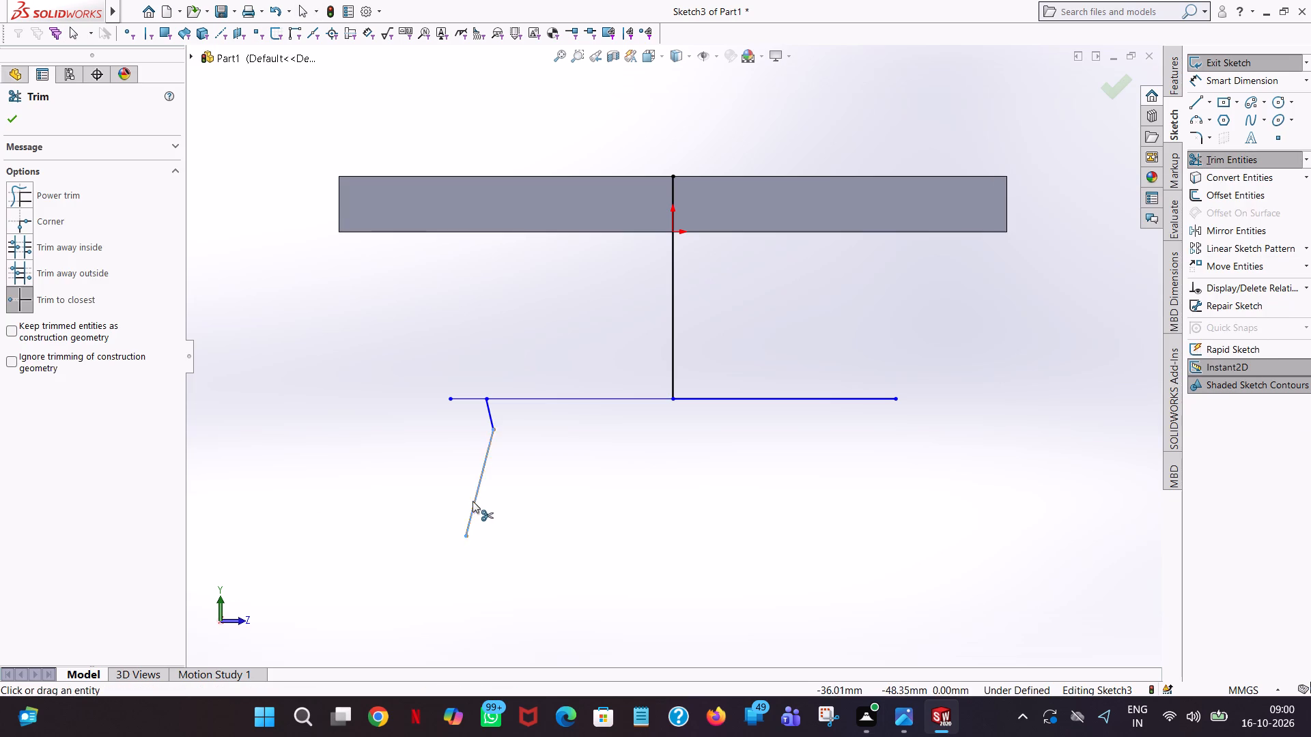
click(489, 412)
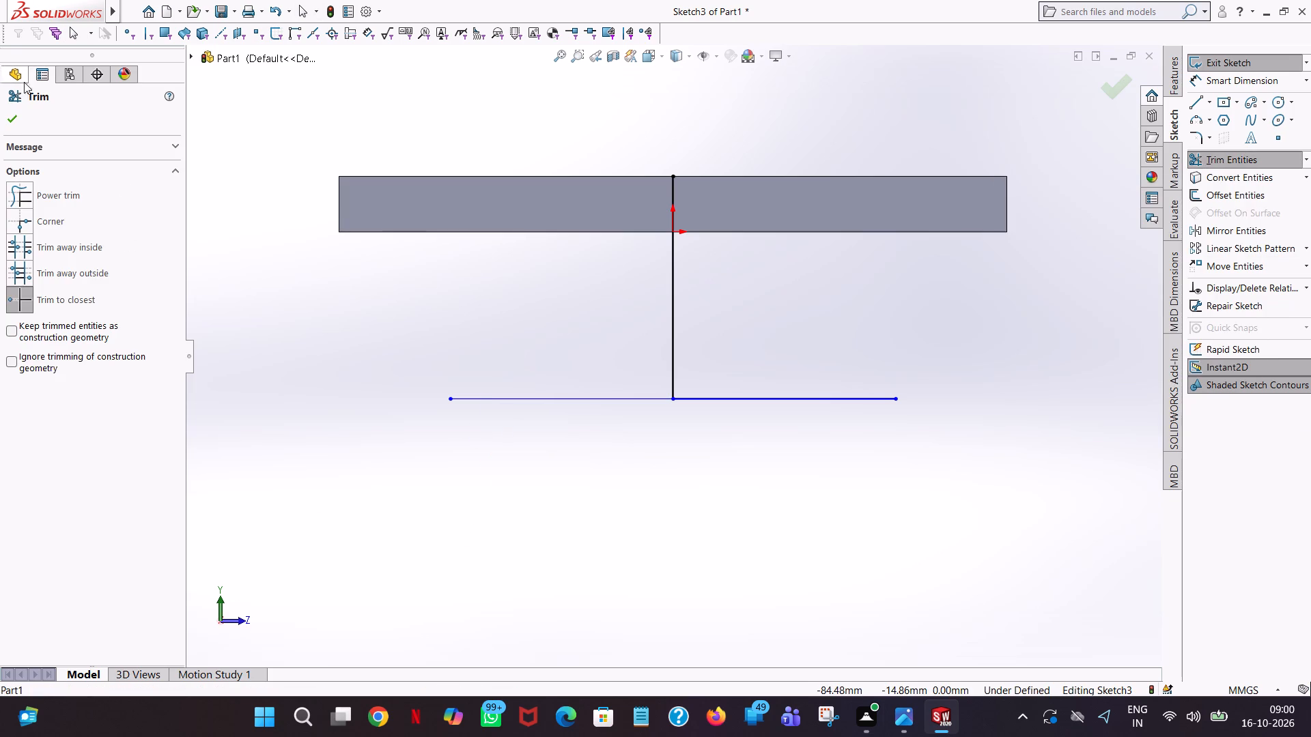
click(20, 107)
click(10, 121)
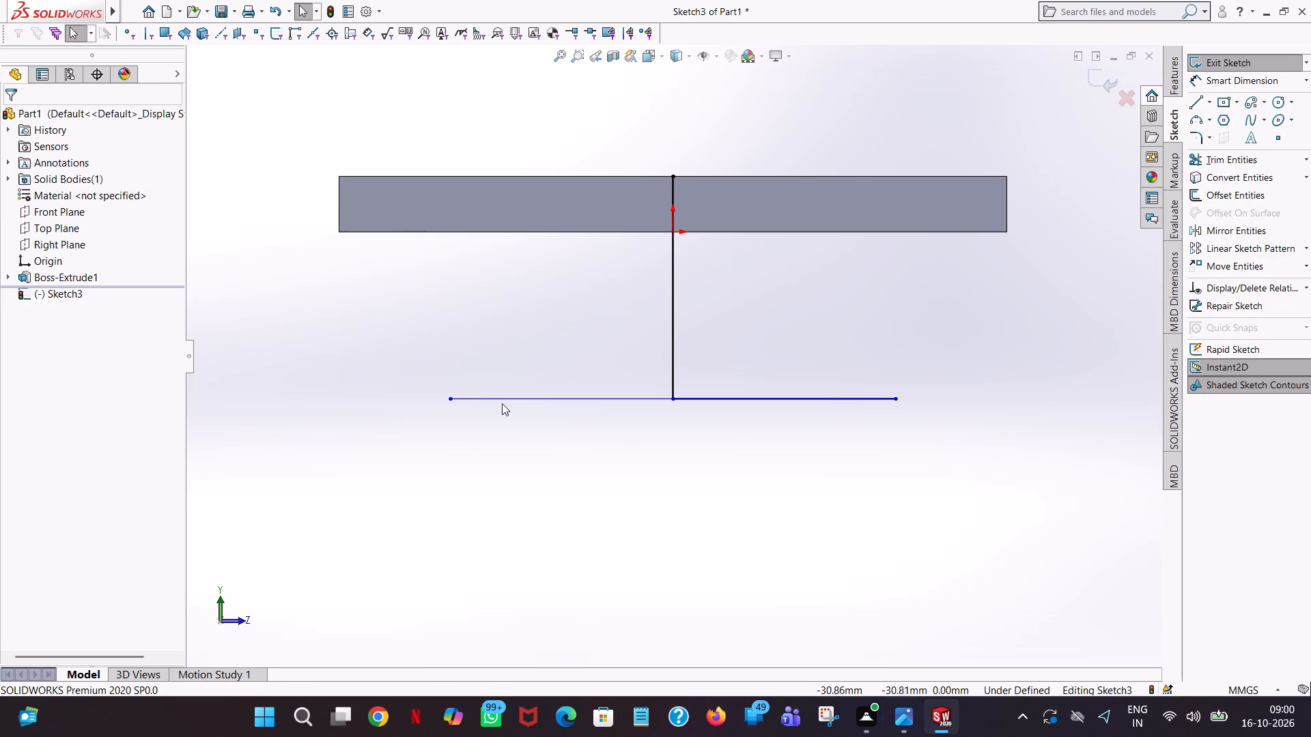
Check the properties of the two horizontal lines and the vertical line in turn.
click(505, 400)
click(326, 336)
click(752, 401)
click(748, 330)
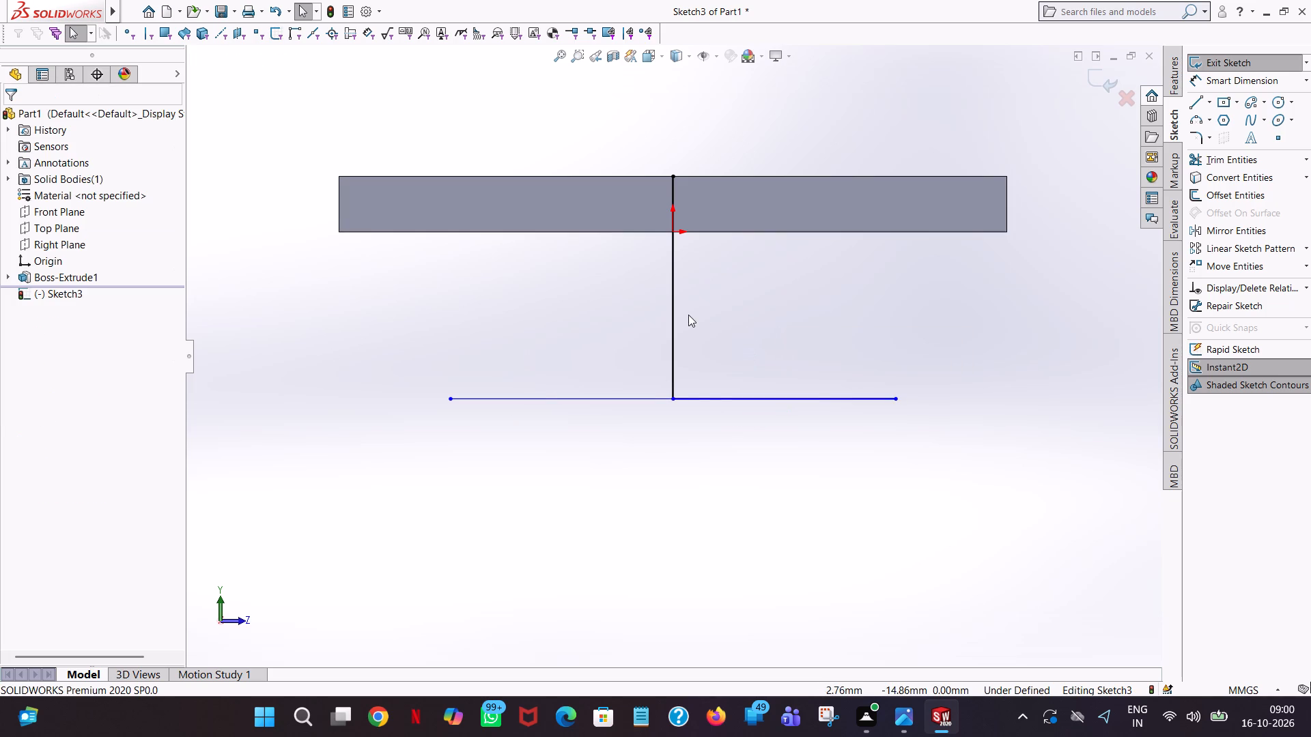
click(673, 310)
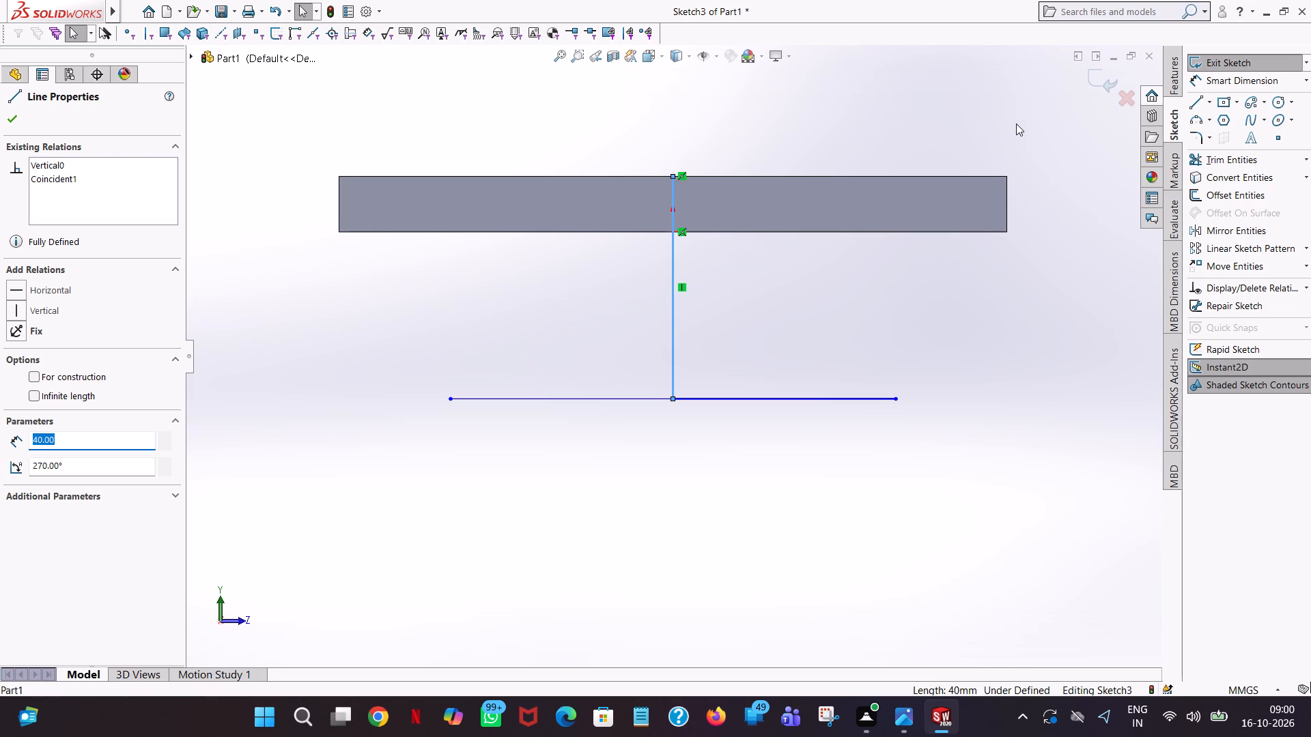
Sketch an angled line about 43 mm long, running down and inward from the plate's lower corner on the negative Z side.
click(1198, 98)
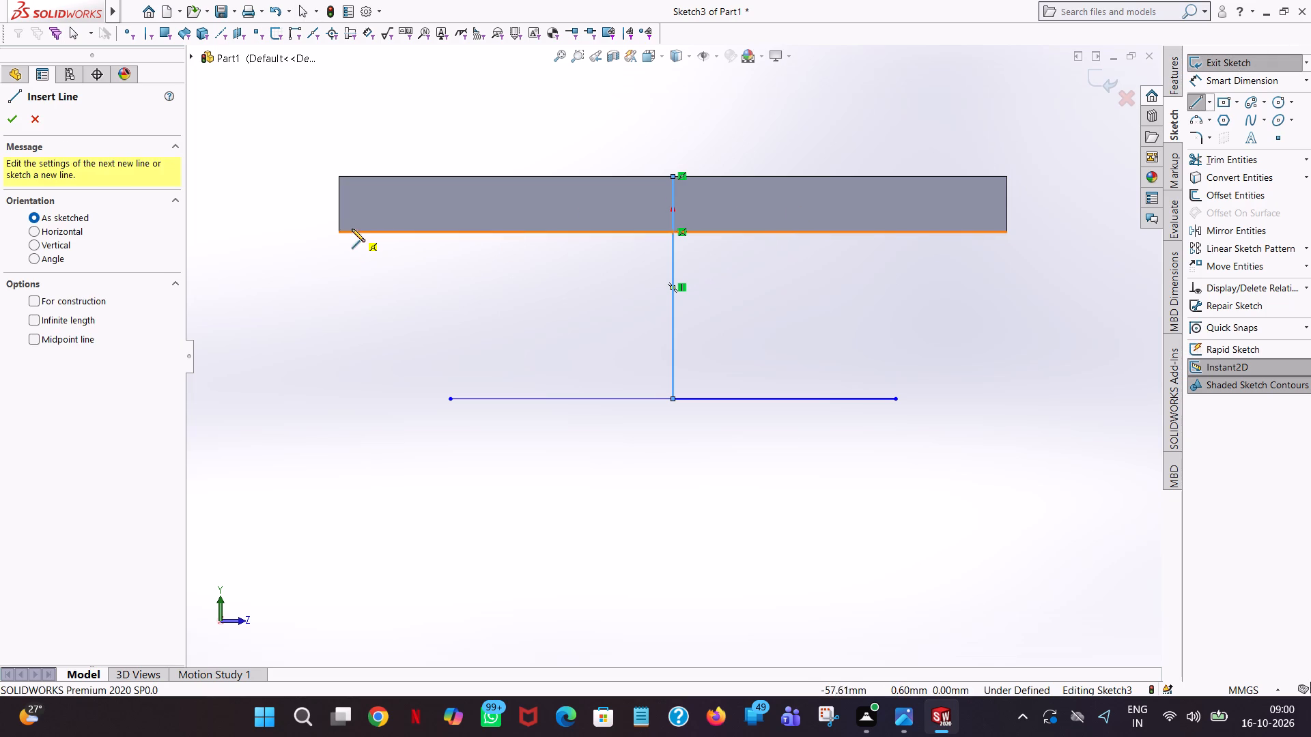
click(339, 235)
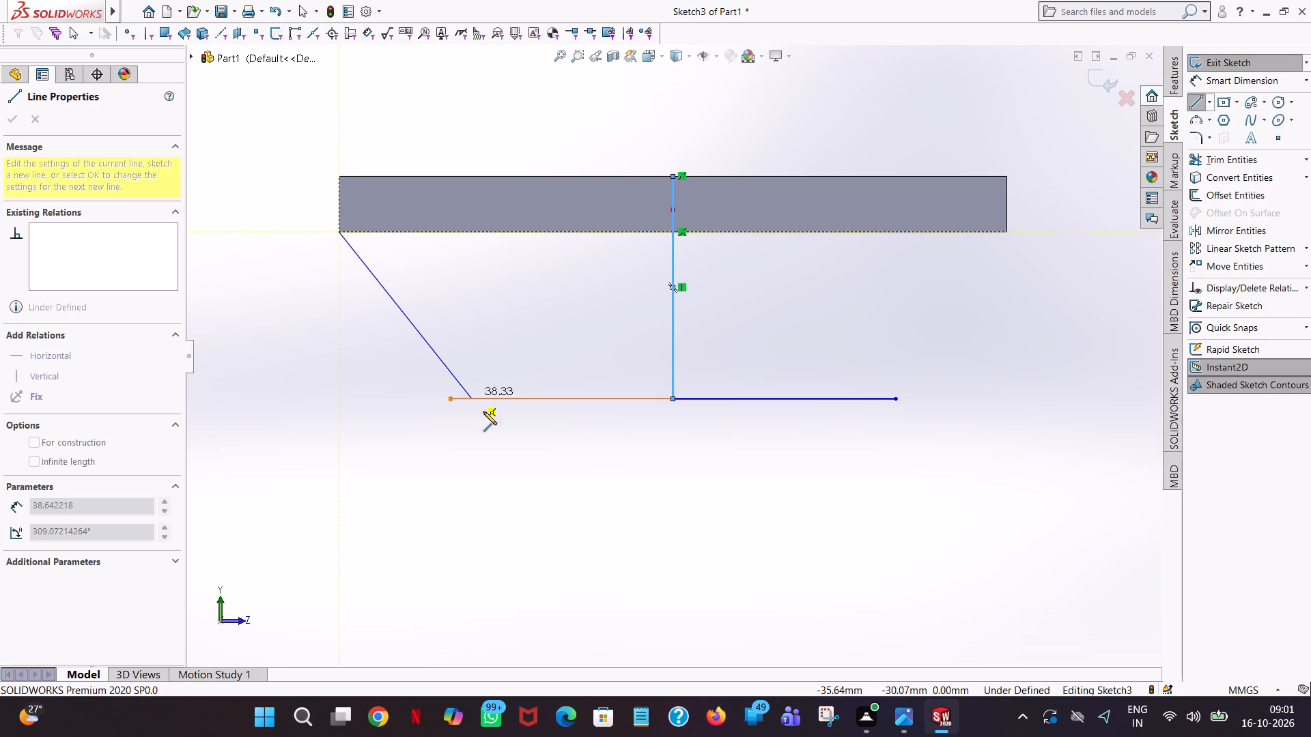
click(447, 442)
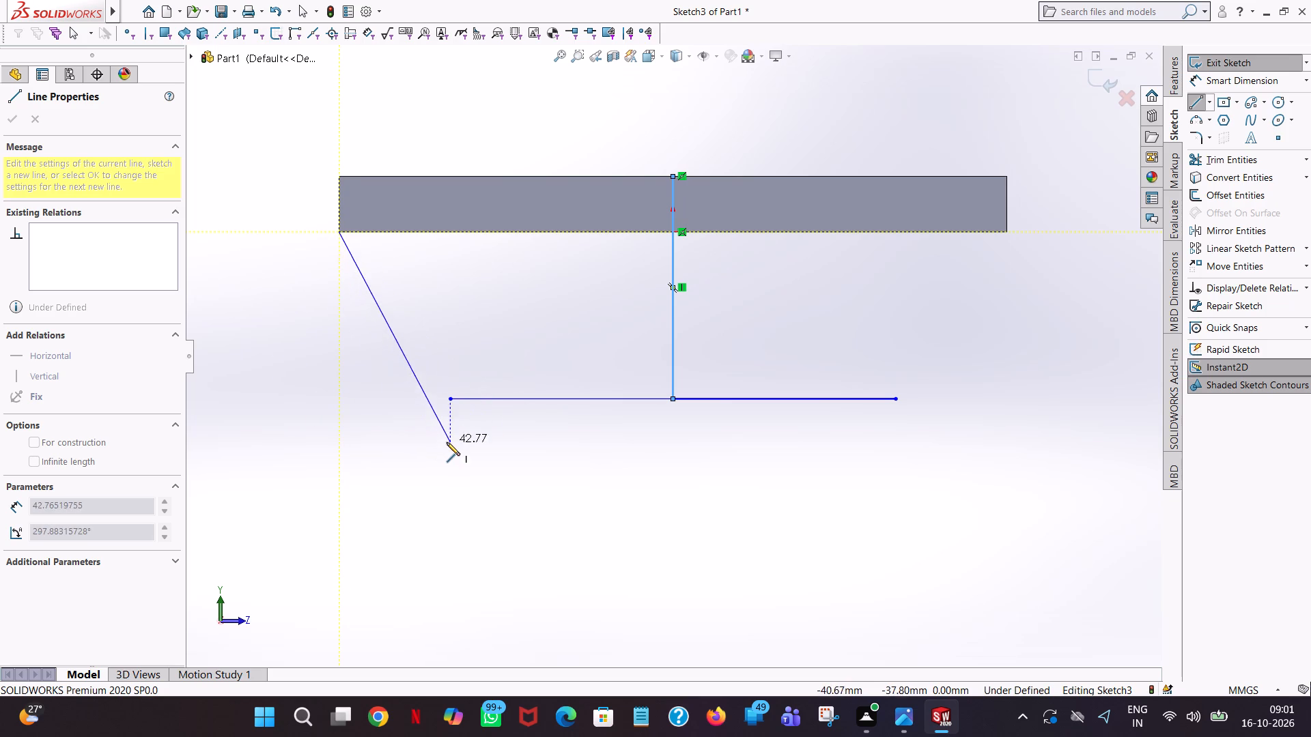
right_click(447, 442)
click(485, 459)
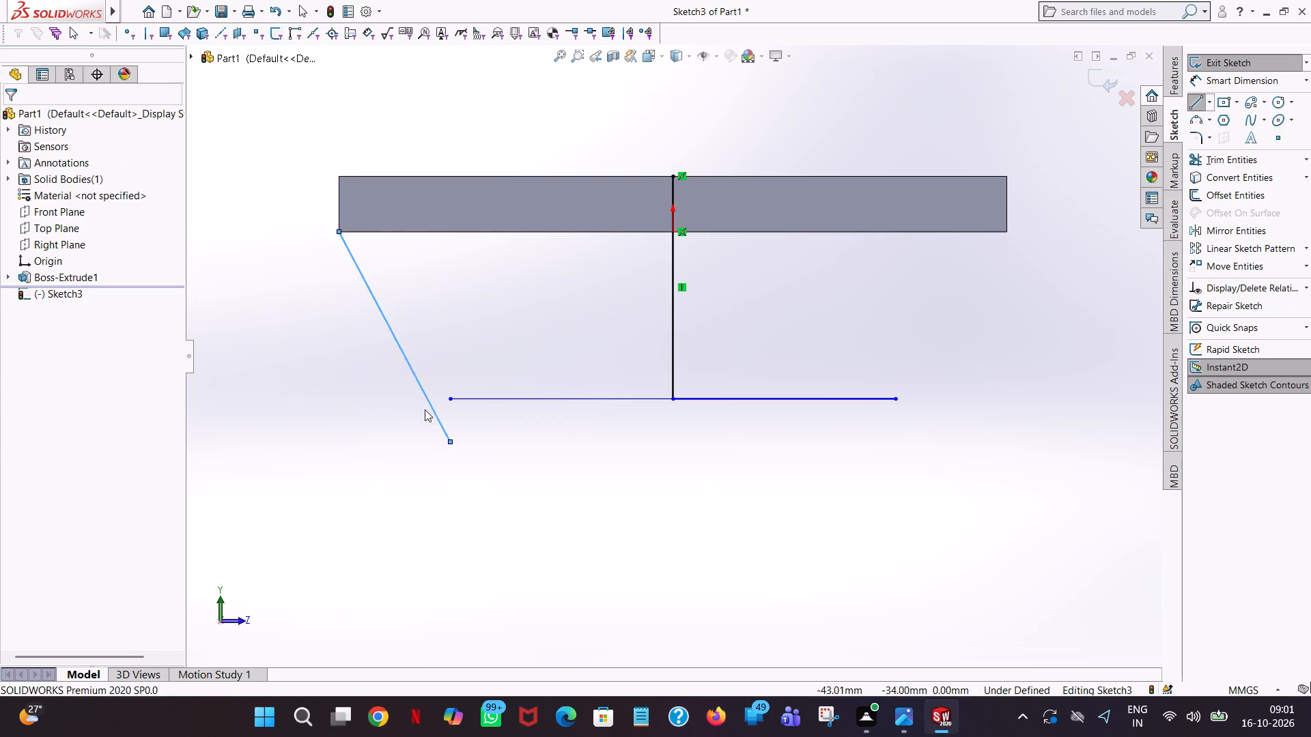
Set the angled line's length to 70 mm and its angle to 180+115 degrees.
click(417, 381)
text(180+)
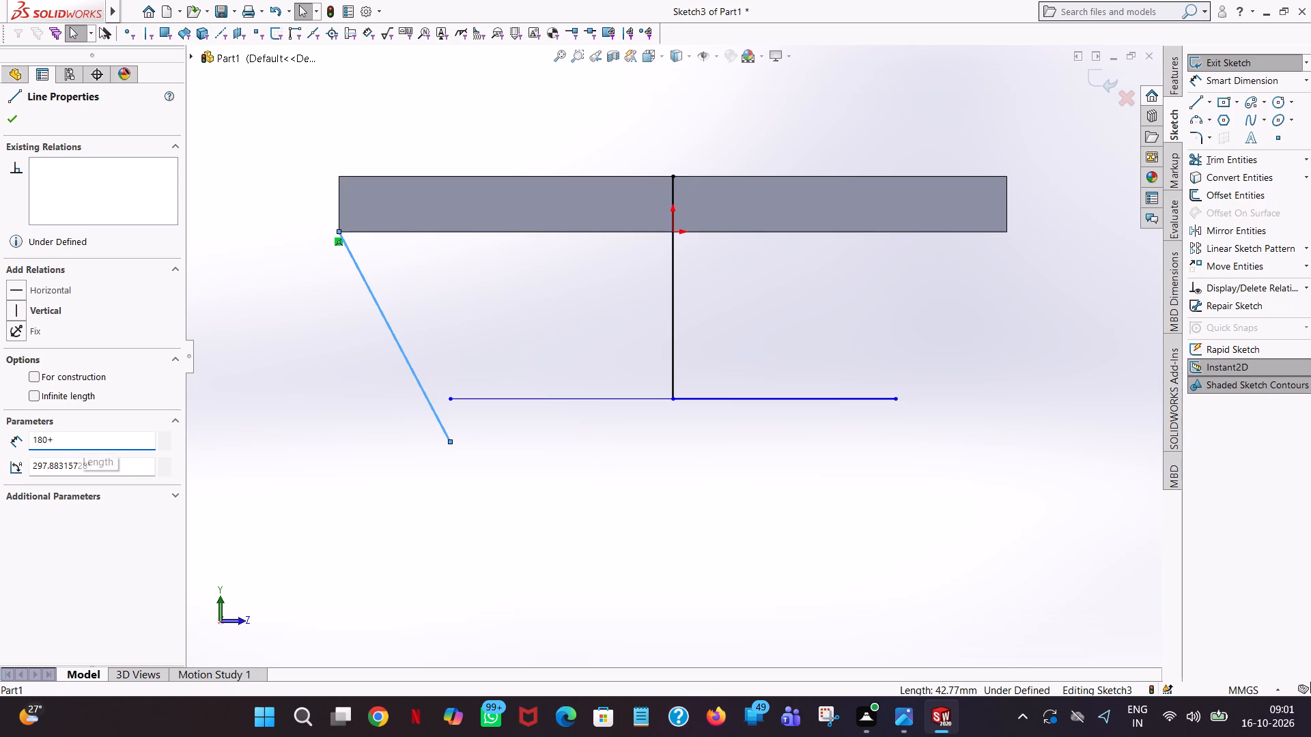
key(BackSpace)
key(BackSpace)
key(BackSpace)
key(BackSpace)
text(70)
double_click(100, 465)
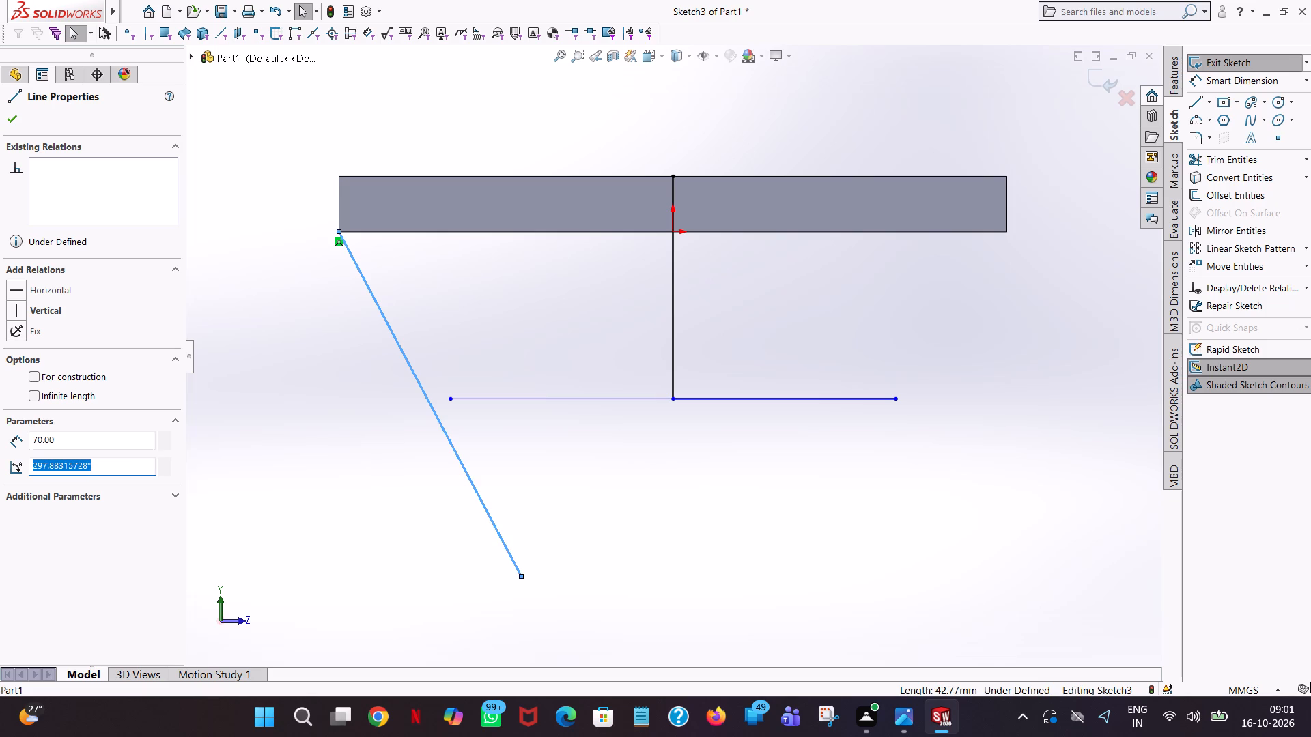
text(180+)
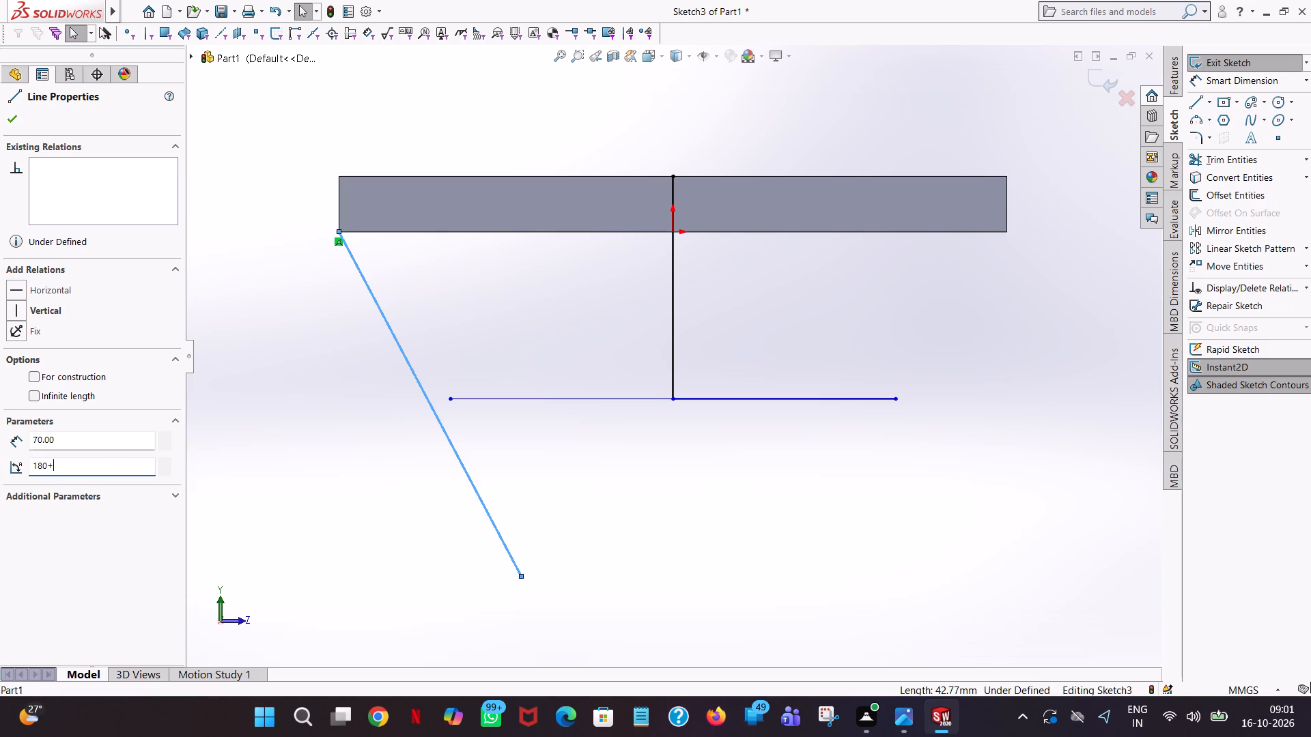
text(115)
key(Return)
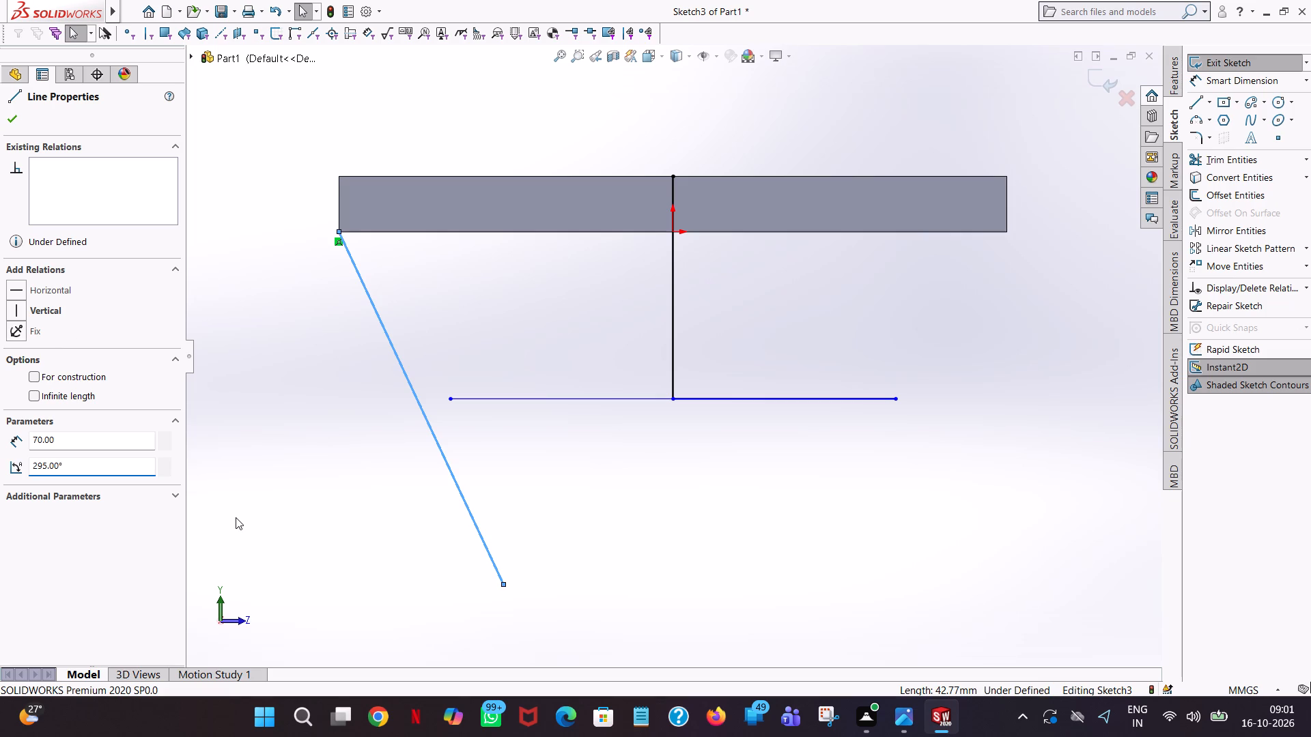
Sketch a short horizontal line about 6 mm long from the negative Z horizontal line's outer end to the angled line.
scroll(225, 431, down, 1)
scroll(470, 412, down, 1)
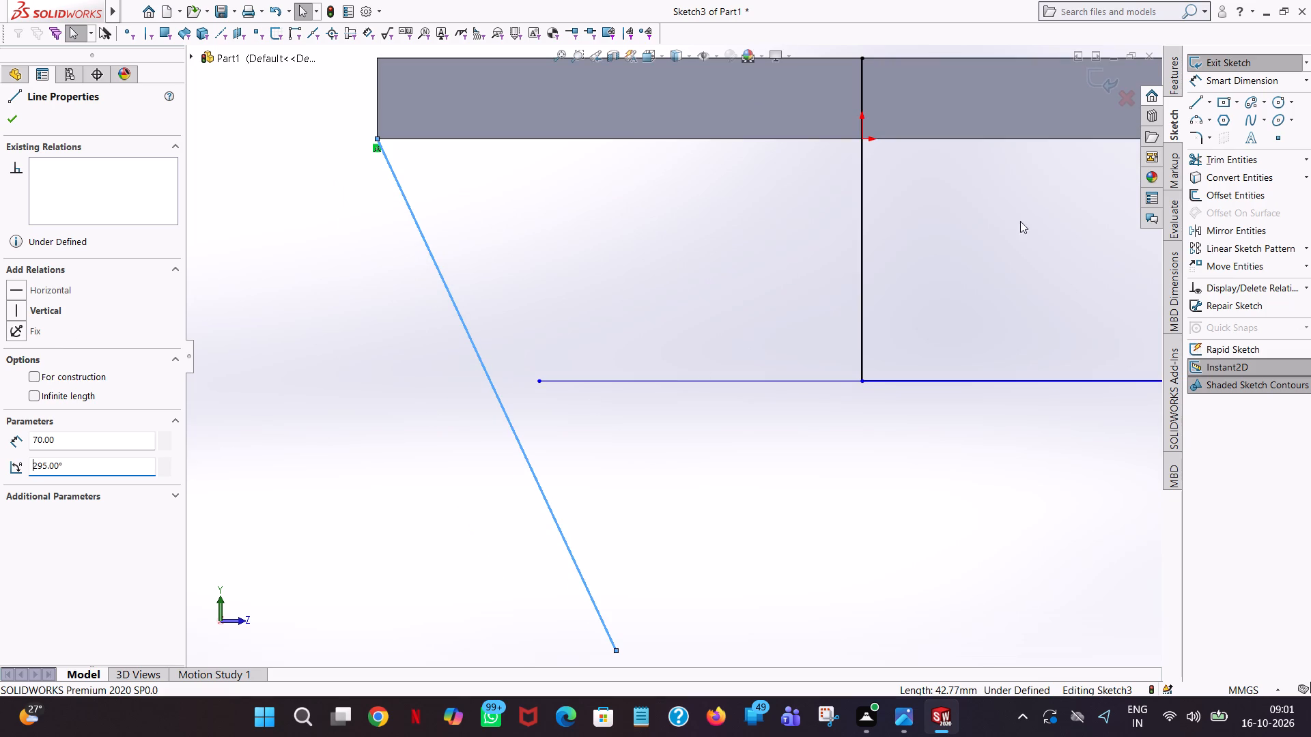
click(1198, 99)
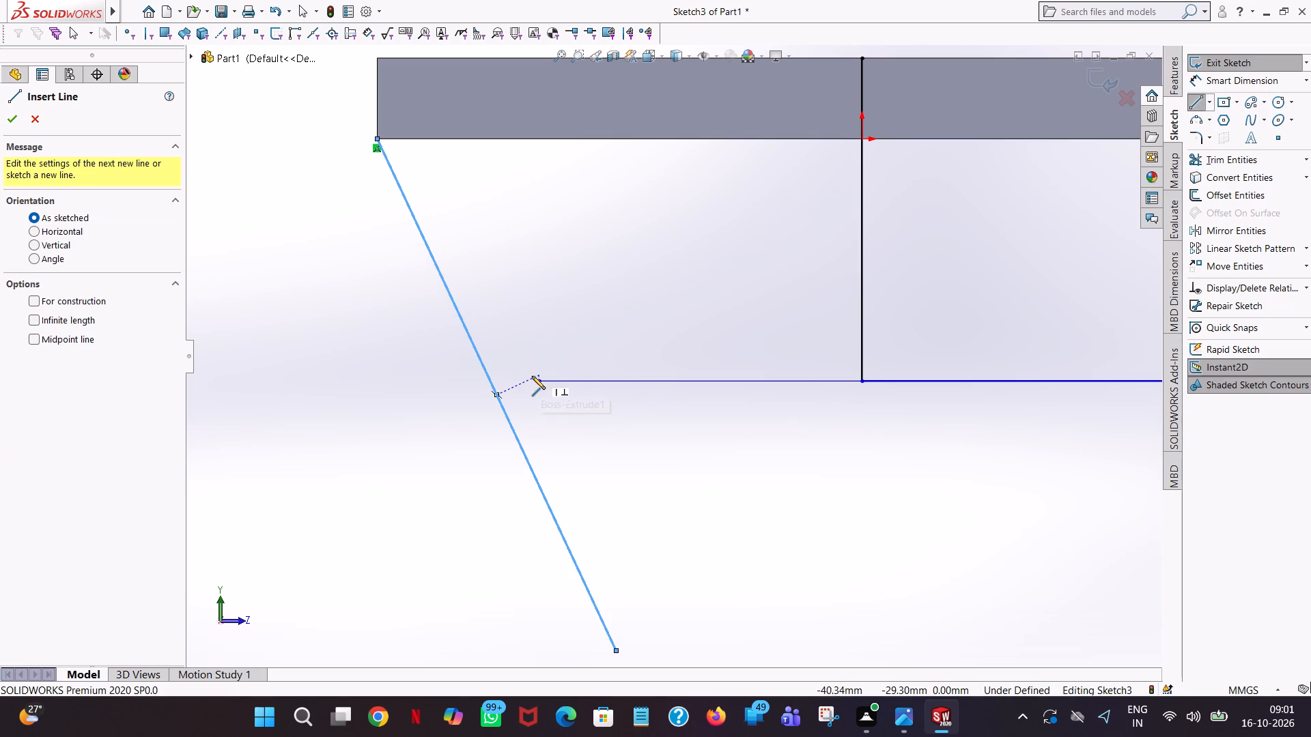
click(538, 379)
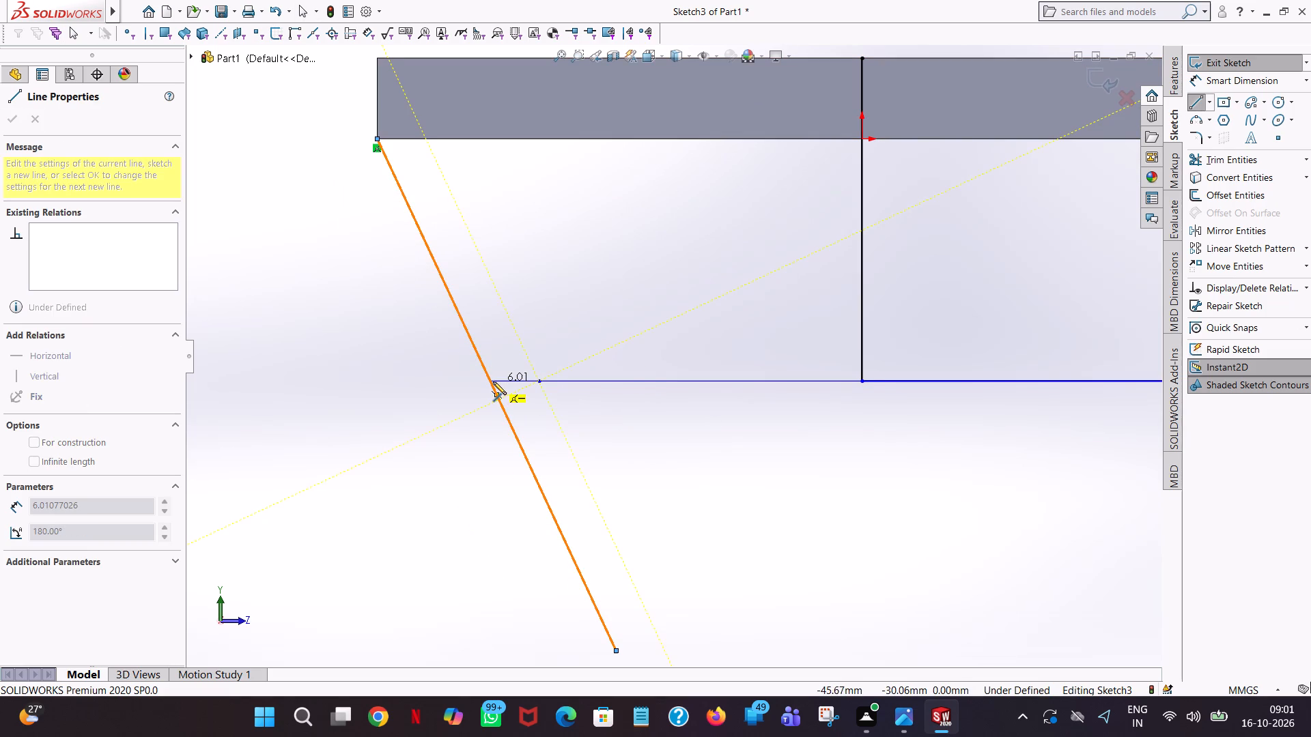
click(490, 381)
right_click(490, 381)
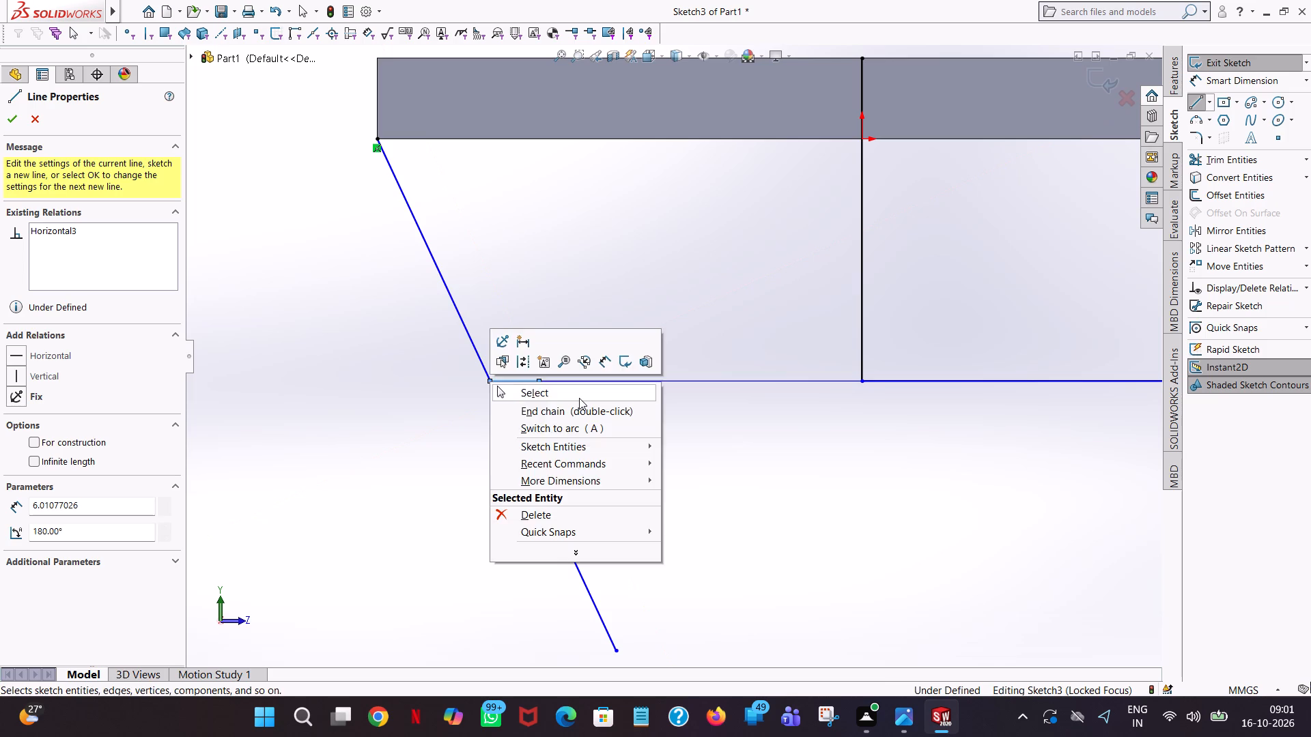
click(579, 398)
Trim the angled line's tail below the horizontal, and remove both horizontal segments on the negative Z side.
scroll(579, 398, down, 3)
scroll(584, 398, up, 13)
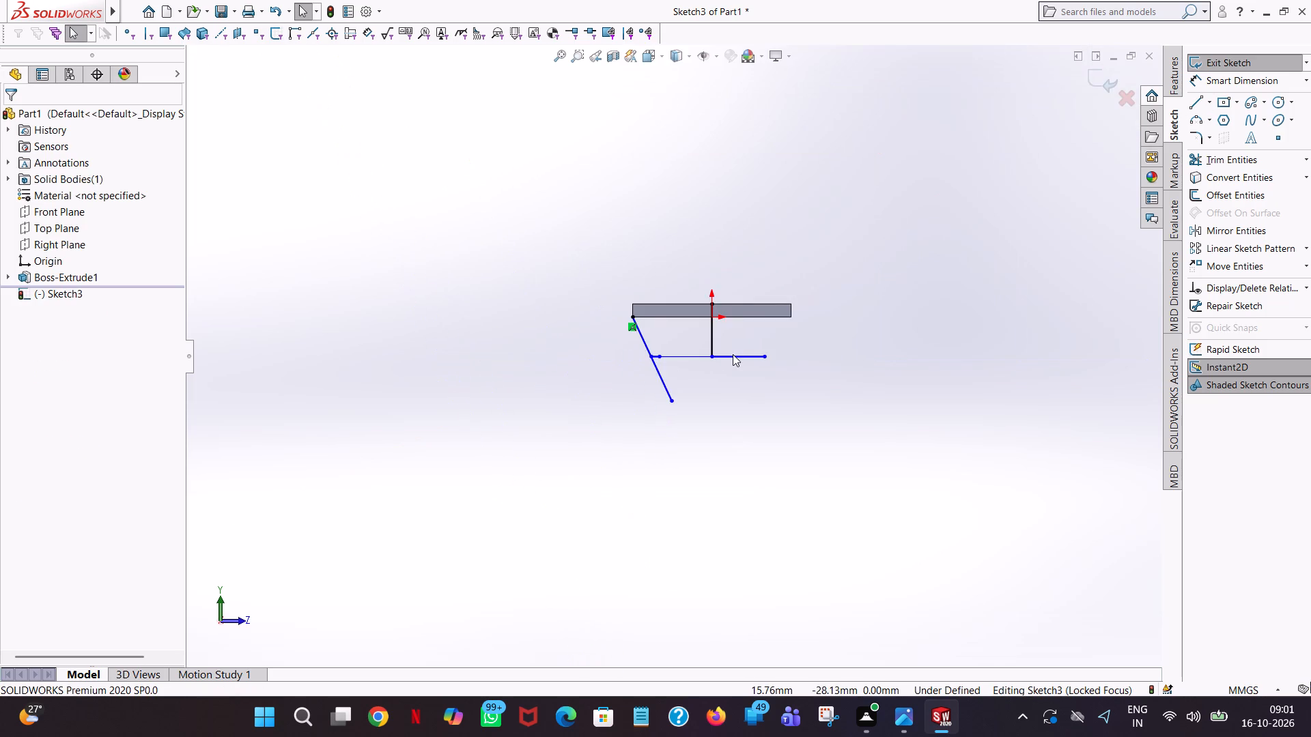
scroll(733, 354, down, 2)
click(1230, 154)
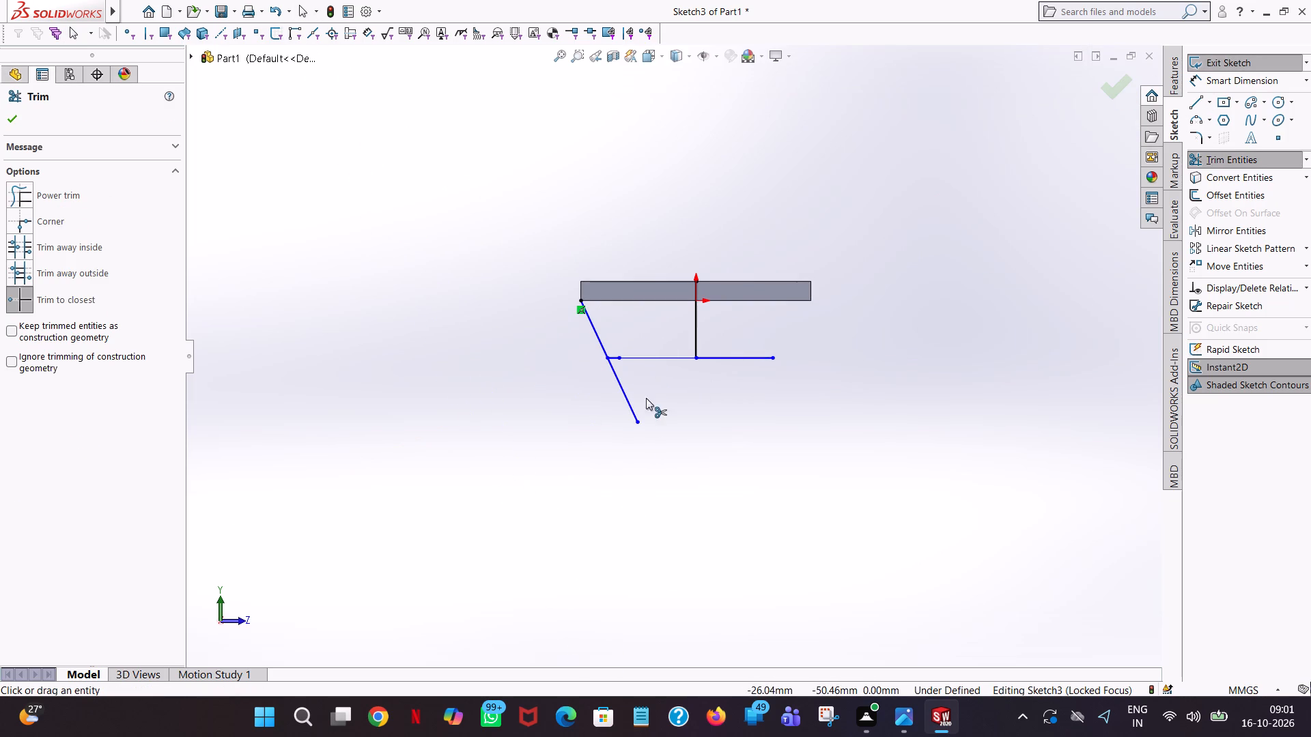
click(634, 410)
click(617, 356)
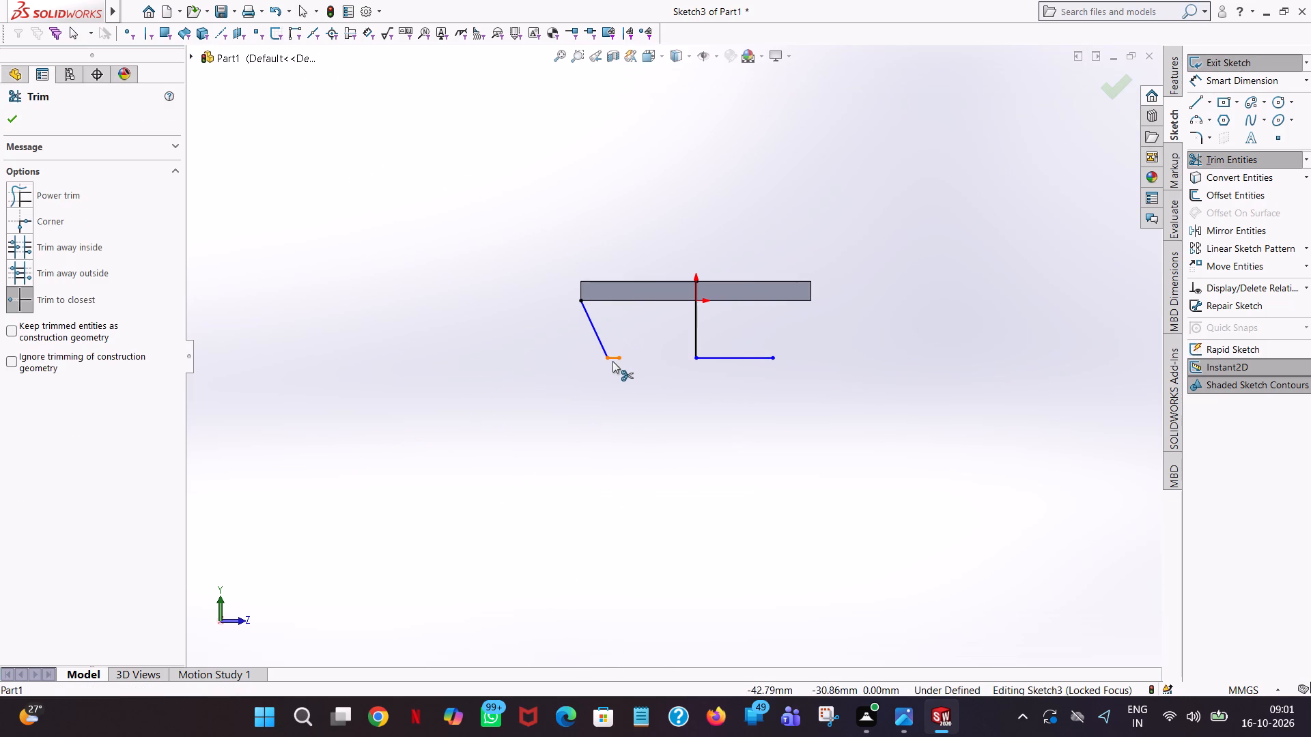
click(617, 360)
Sketch a single horizontal line from the vertical line's lower end to the angled line's lower end.
click(1189, 94)
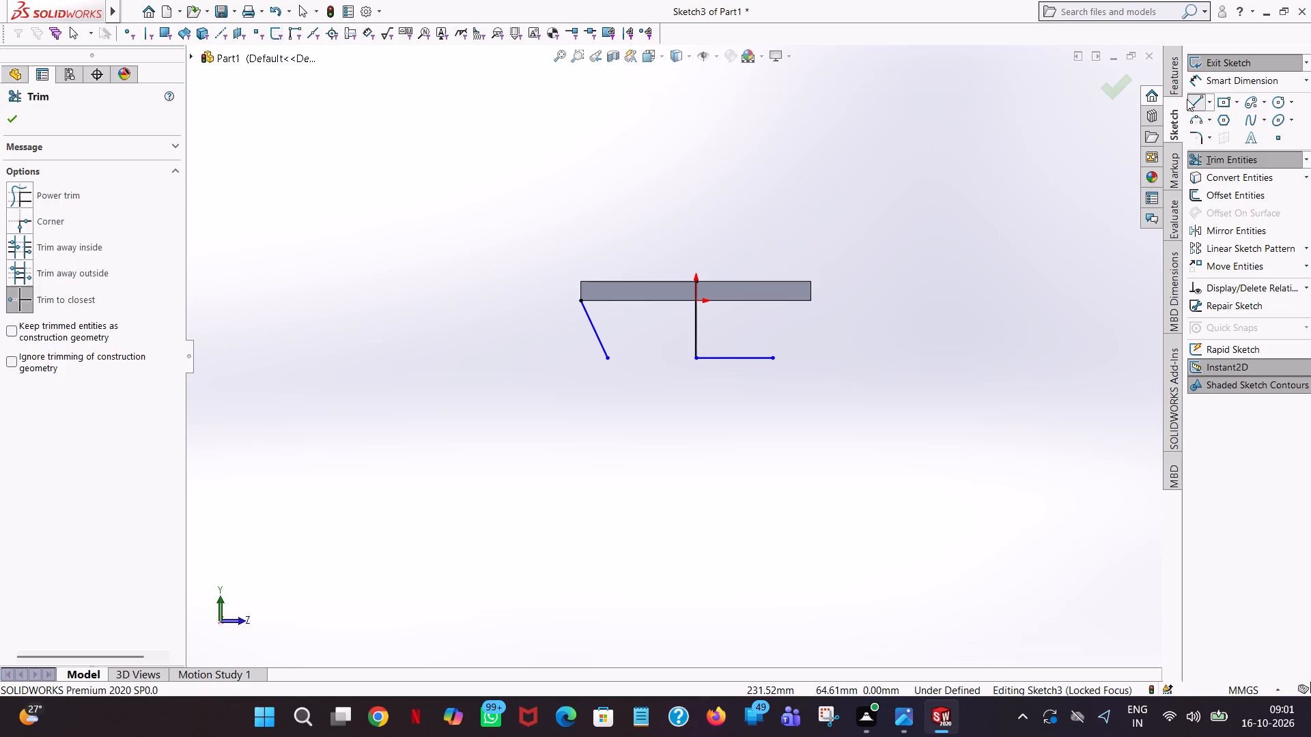
scroll(674, 395, down, 5)
click(729, 285)
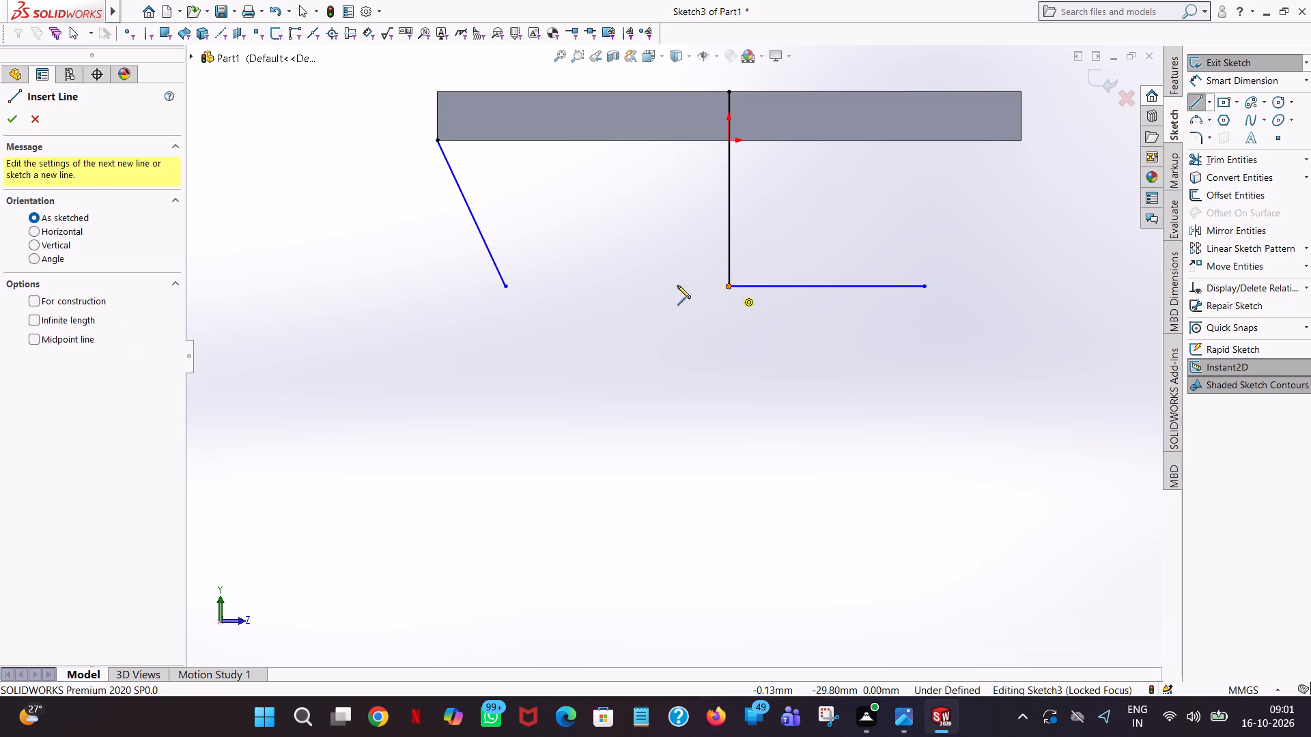
click(505, 286)
right_click(505, 286)
click(552, 290)
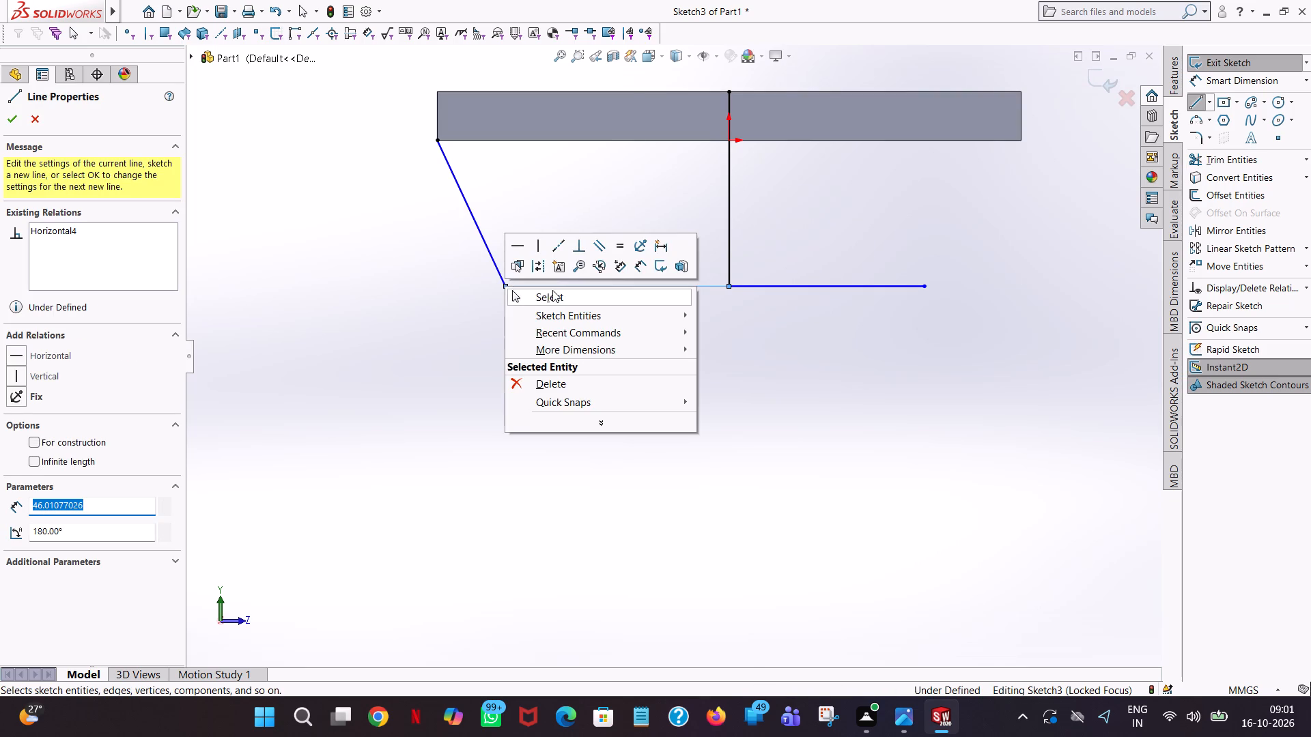
Trim away the horizontal line on the positive Z side of the vertical line.
click(1215, 160)
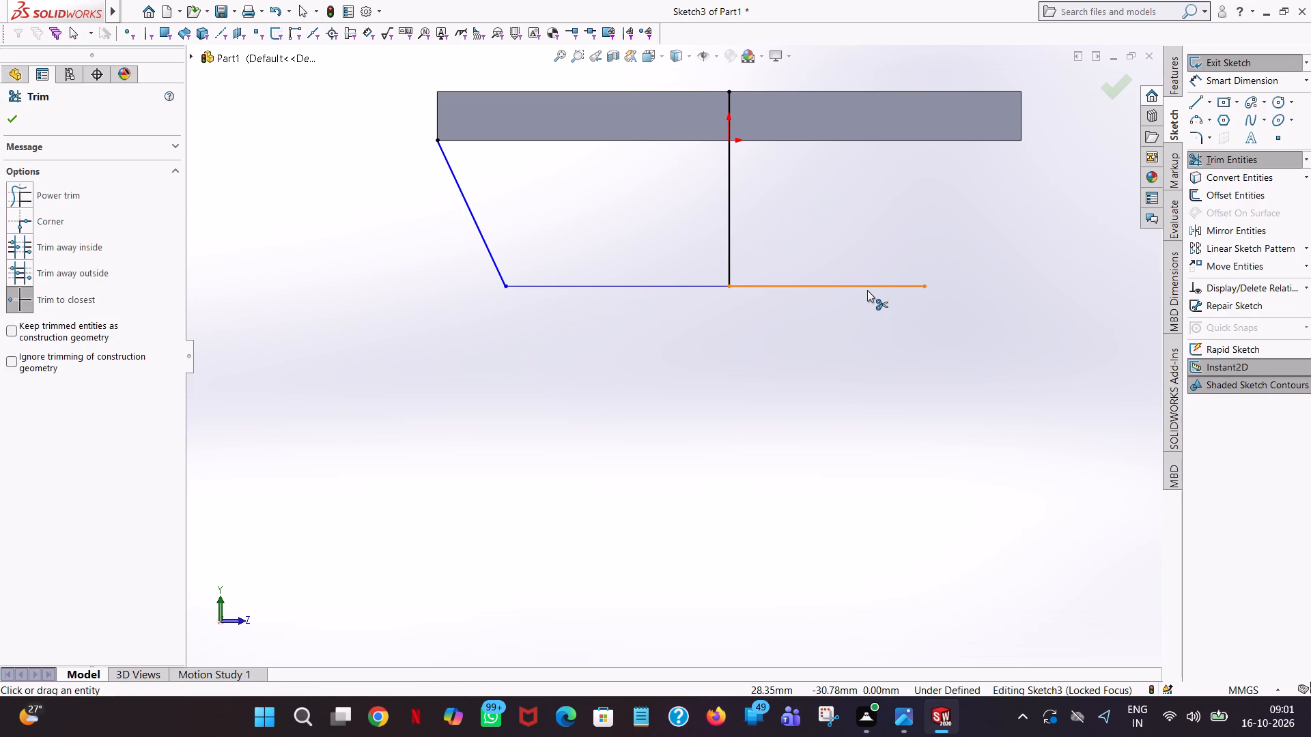
click(867, 290)
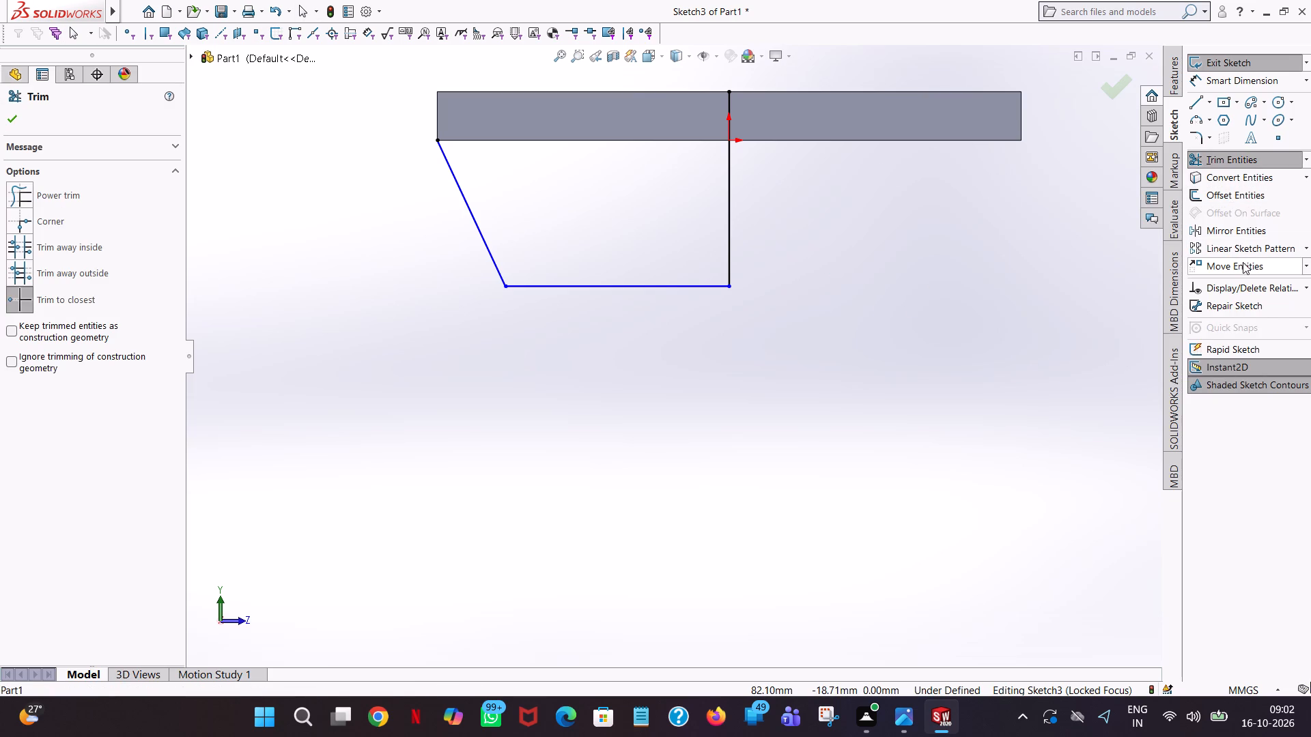
Mirror the angled line and the bottom horizontal line about the vertical centre line, keeping the originals.
click(1254, 232)
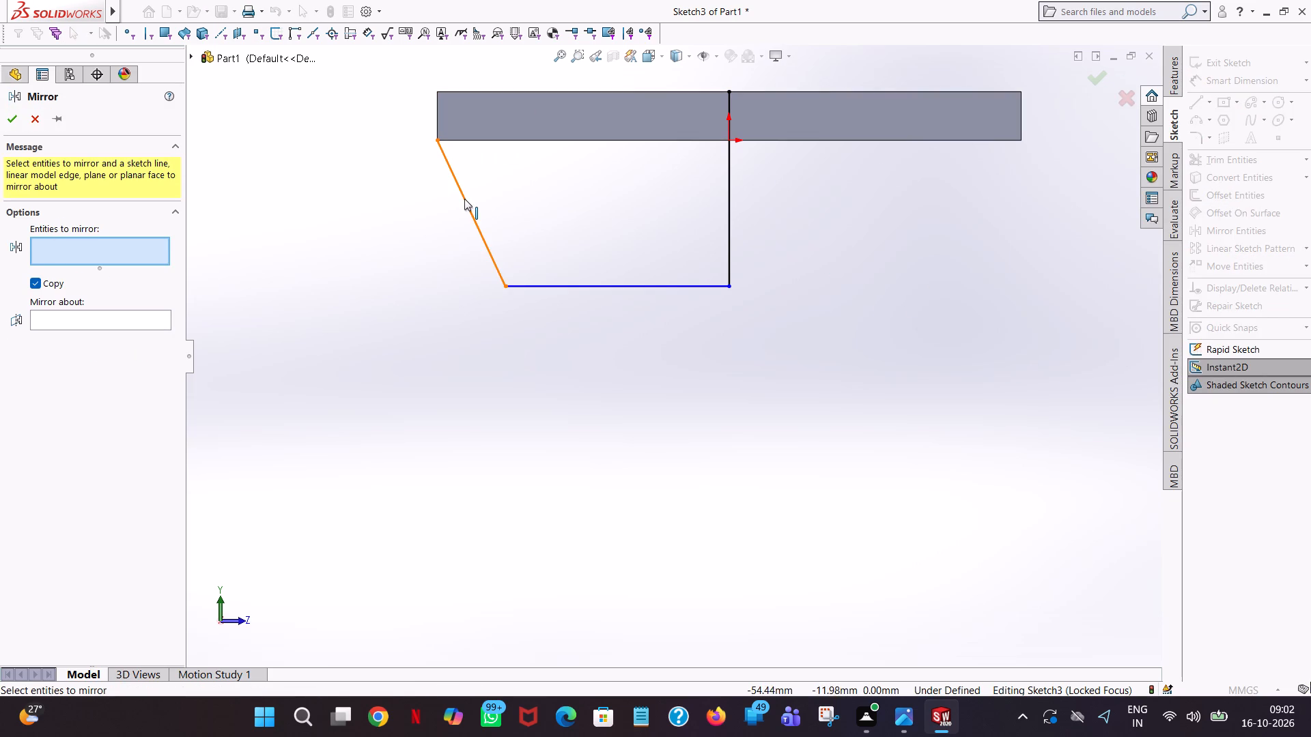
click(464, 199)
click(571, 291)
click(580, 290)
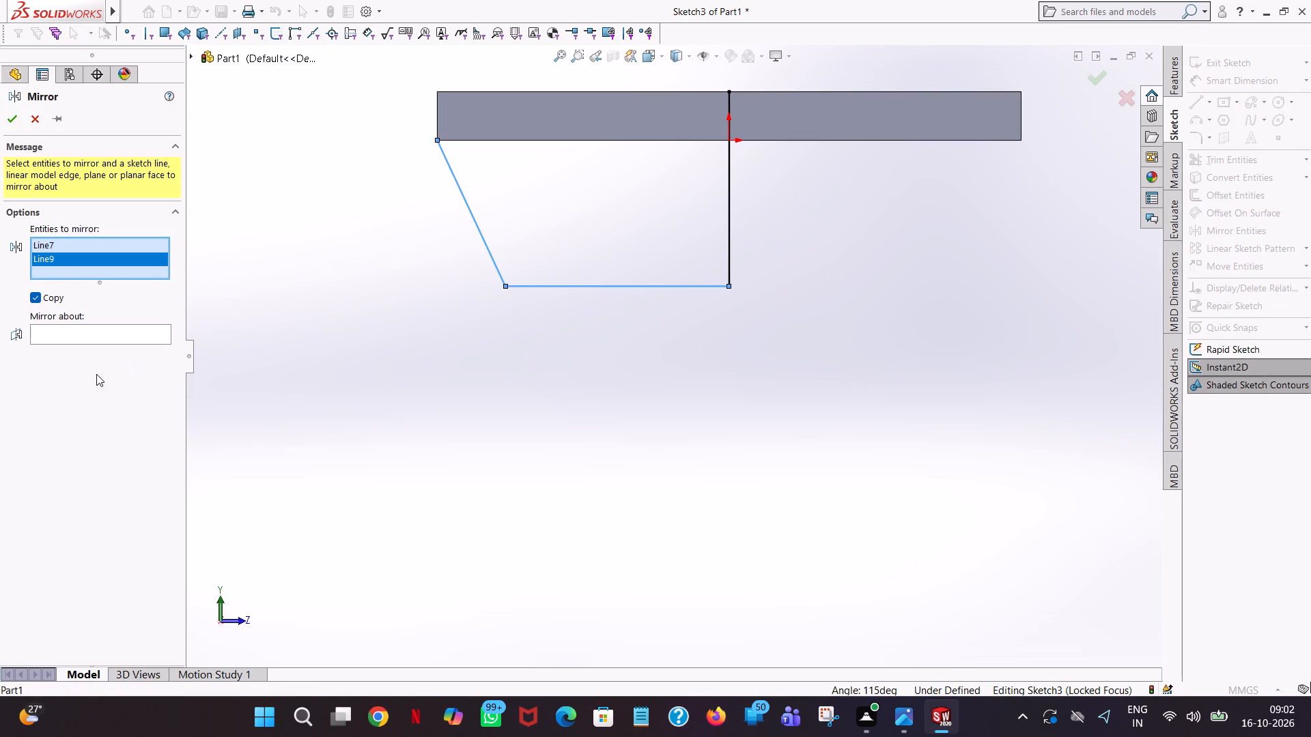
click(121, 338)
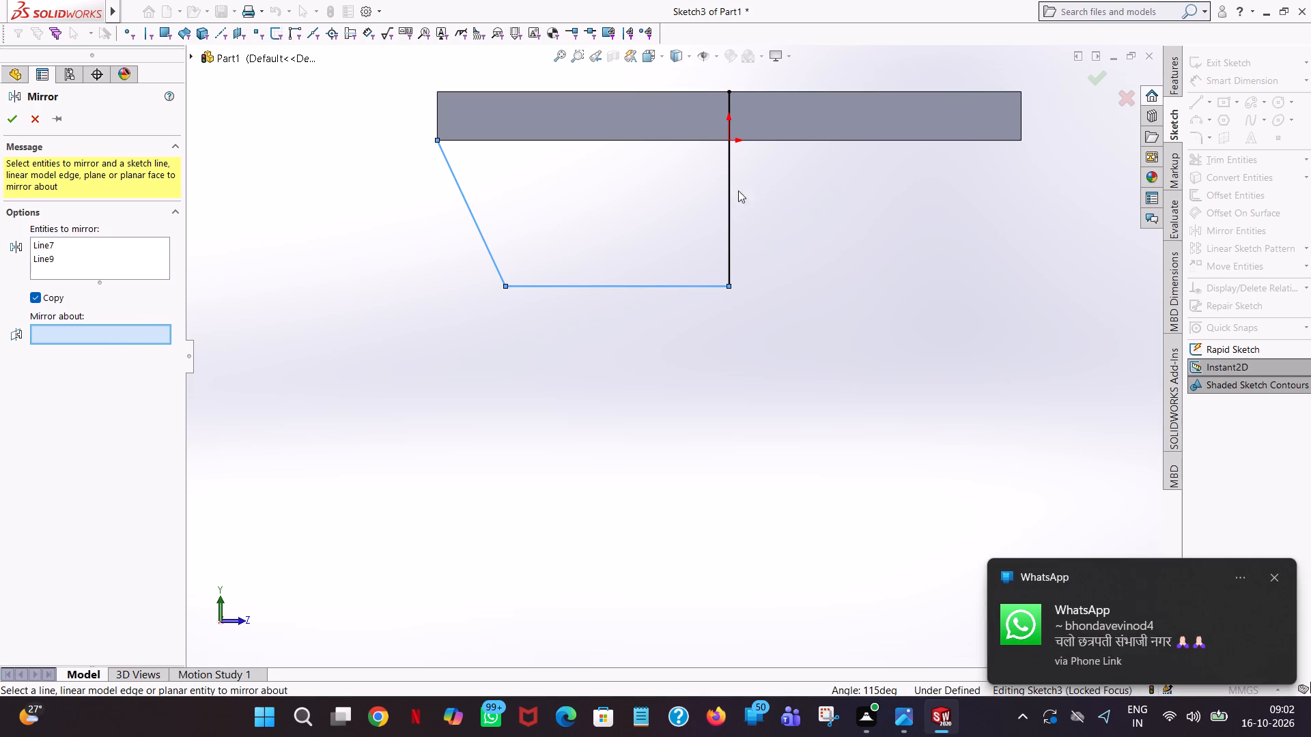
click(729, 196)
click(10, 116)
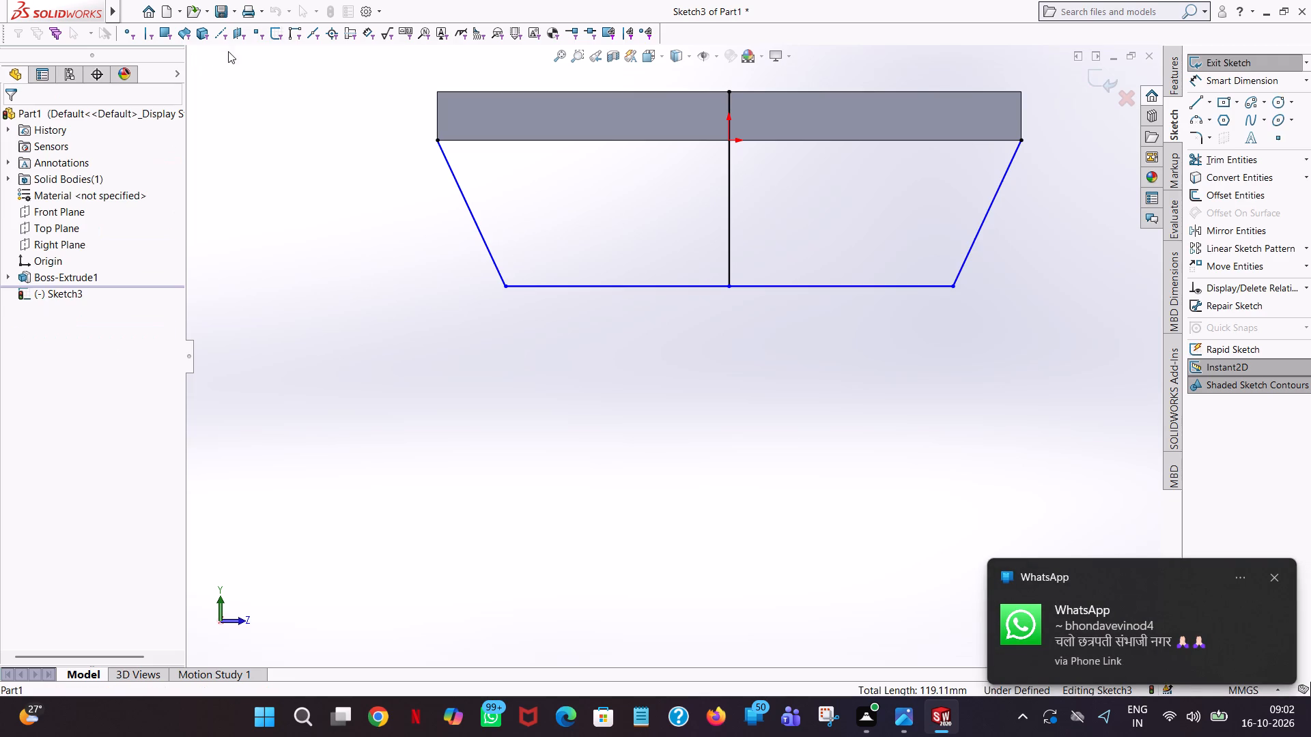
Close the profile with a 120 mm horizontal line along the plate's lower edge between the two angled lines' upper ends.
click(1195, 105)
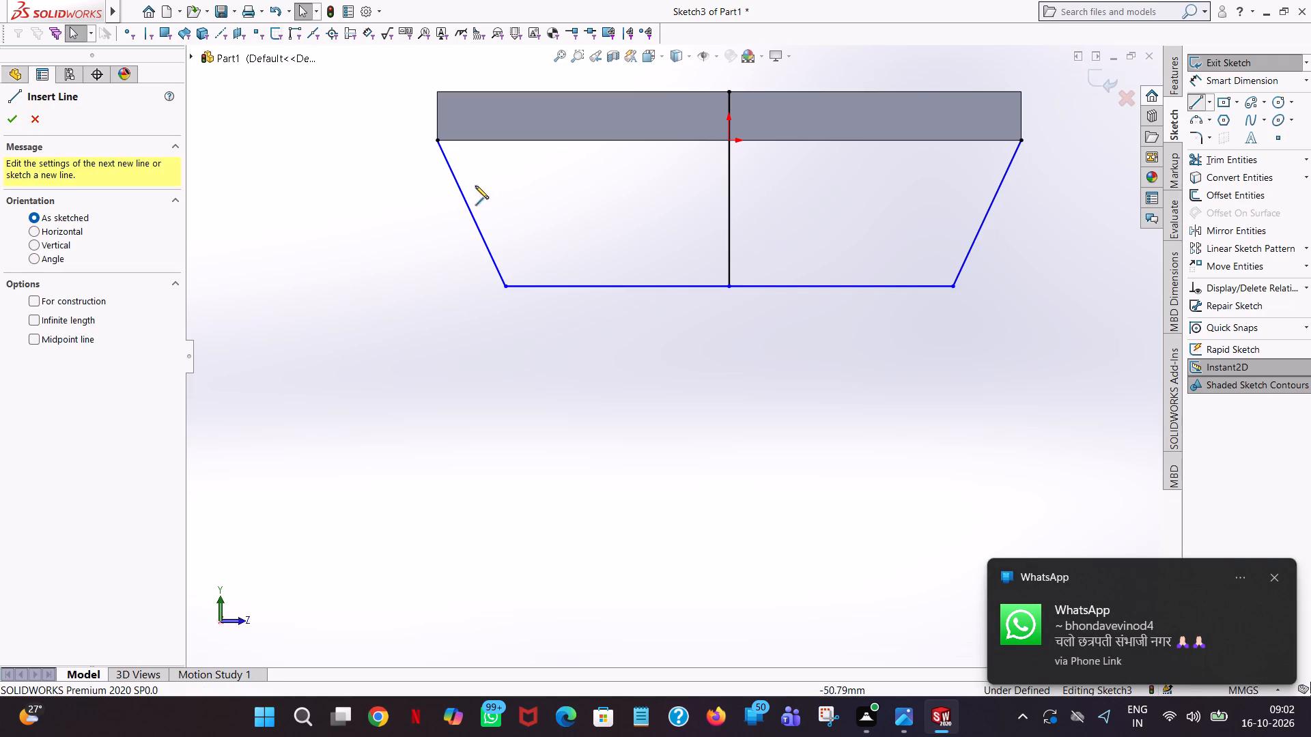
click(440, 140)
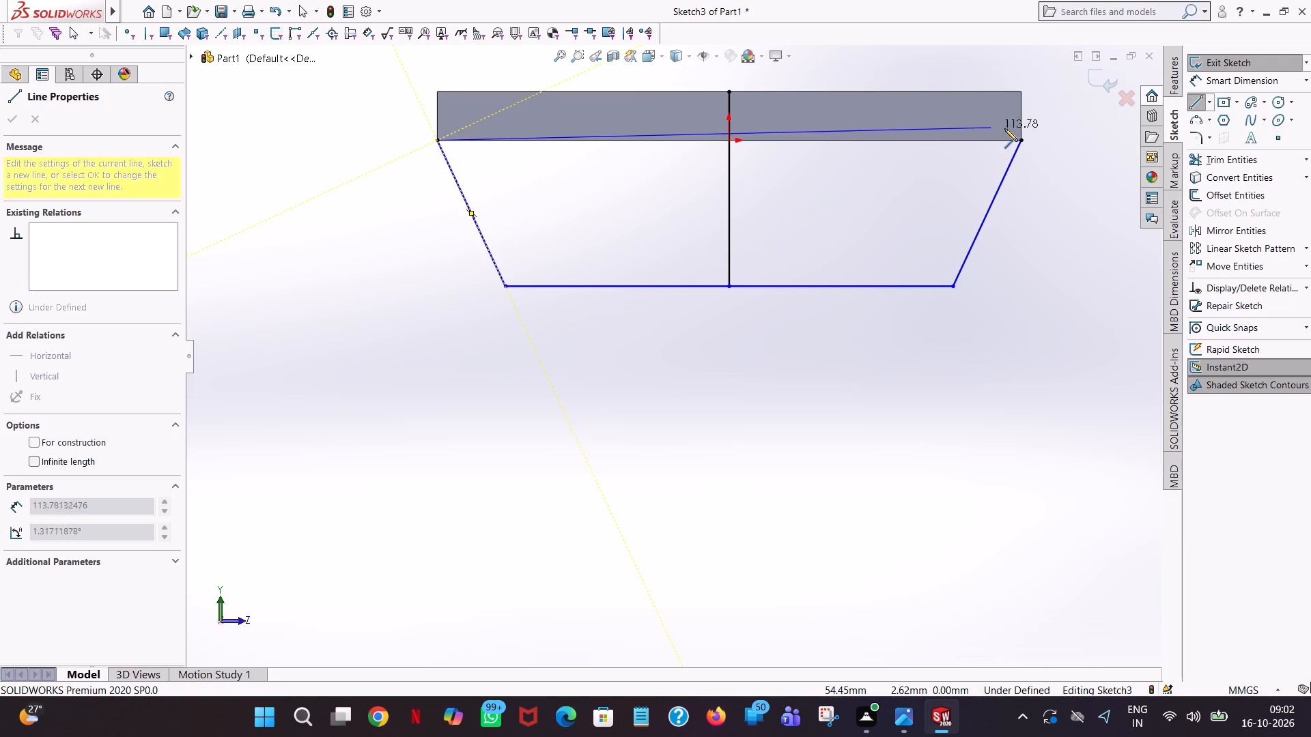
click(1021, 139)
right_click(1021, 139)
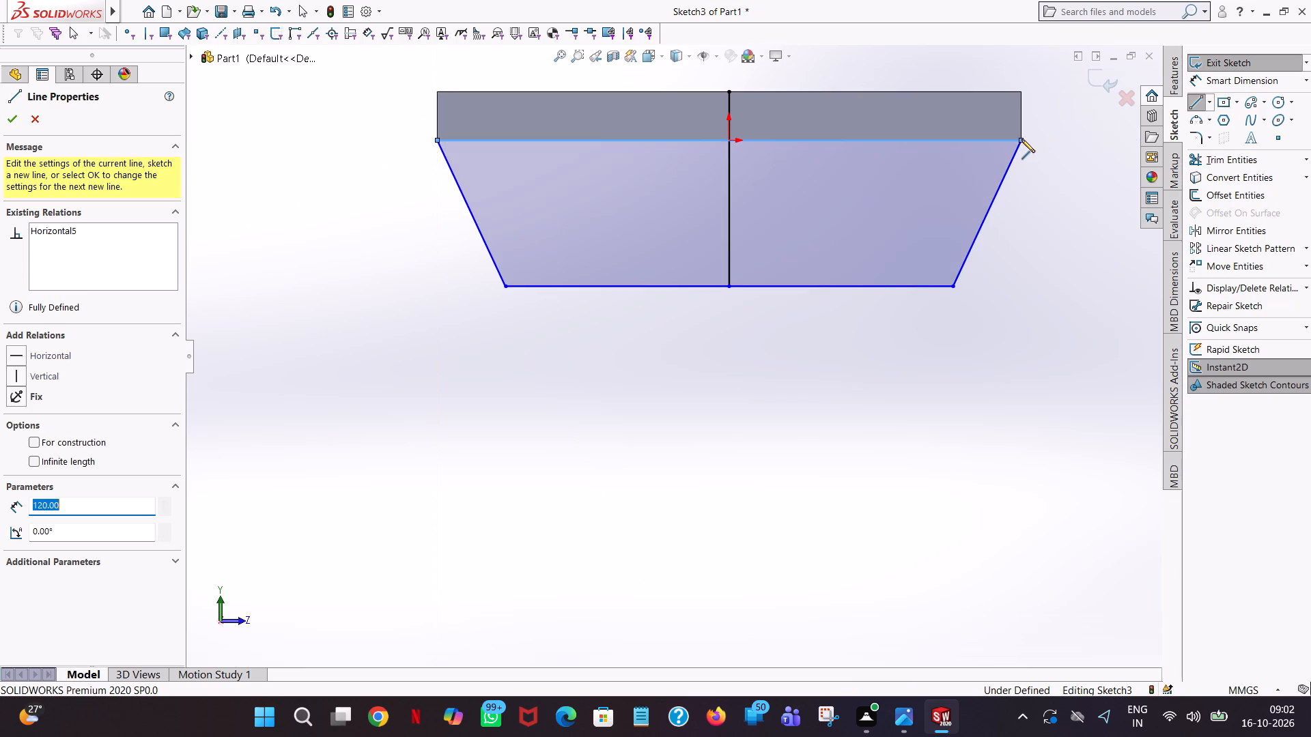
click(1075, 150)
Trim away the vertical centre line both inside the plate and inside the closed trapezoid profile.
click(1227, 145)
click(1227, 152)
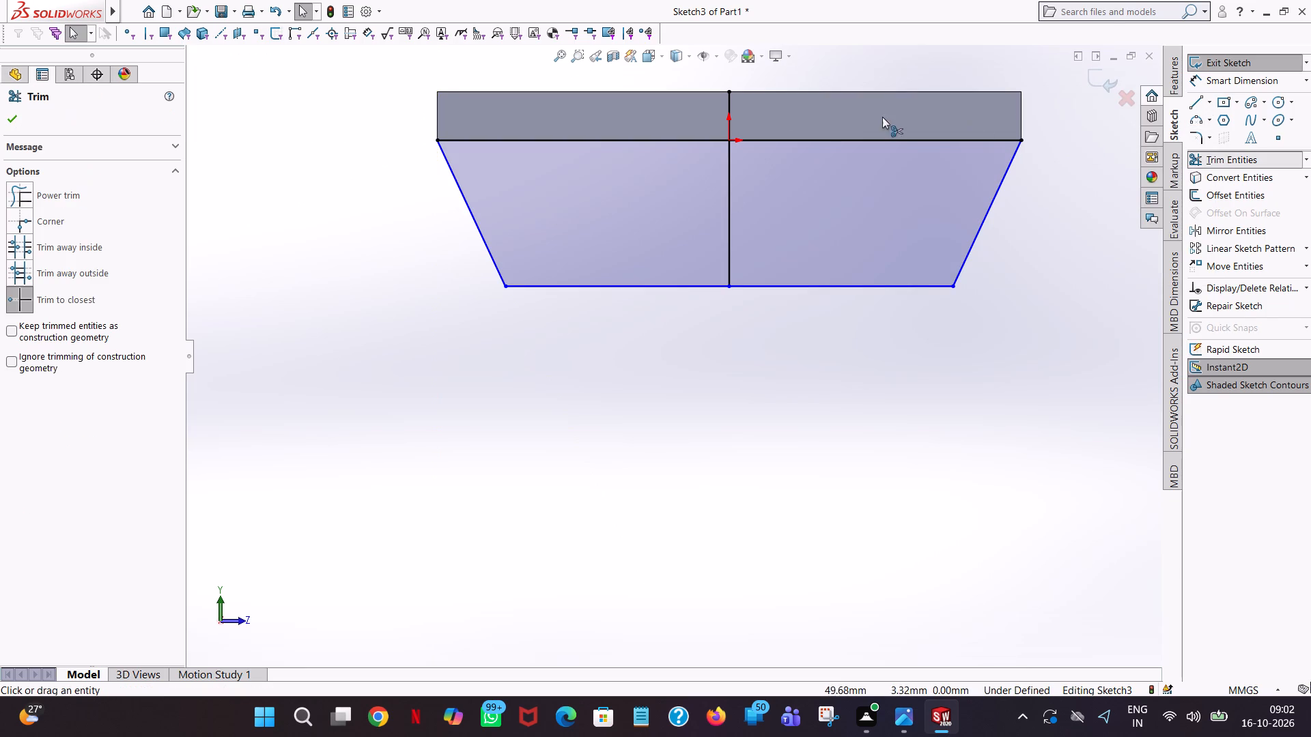
click(731, 111)
click(725, 181)
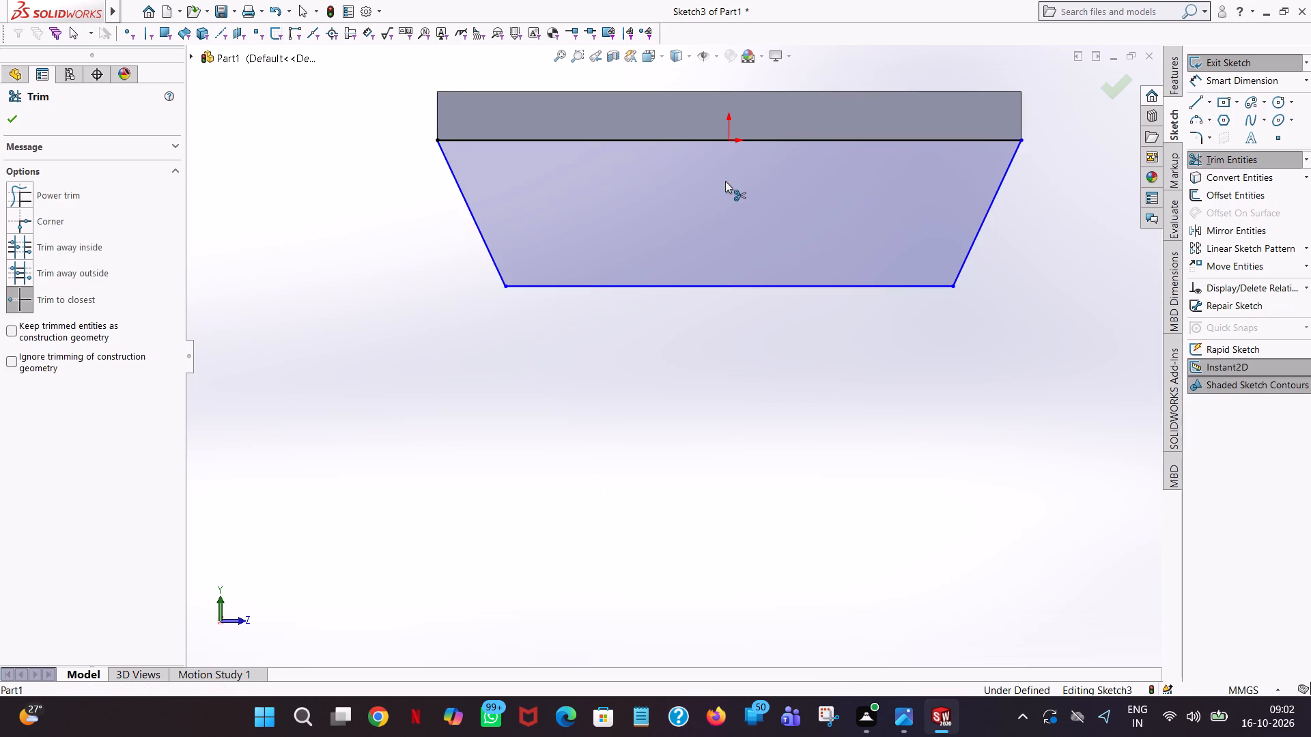
scroll(698, 171, up, 5)
click(14, 129)
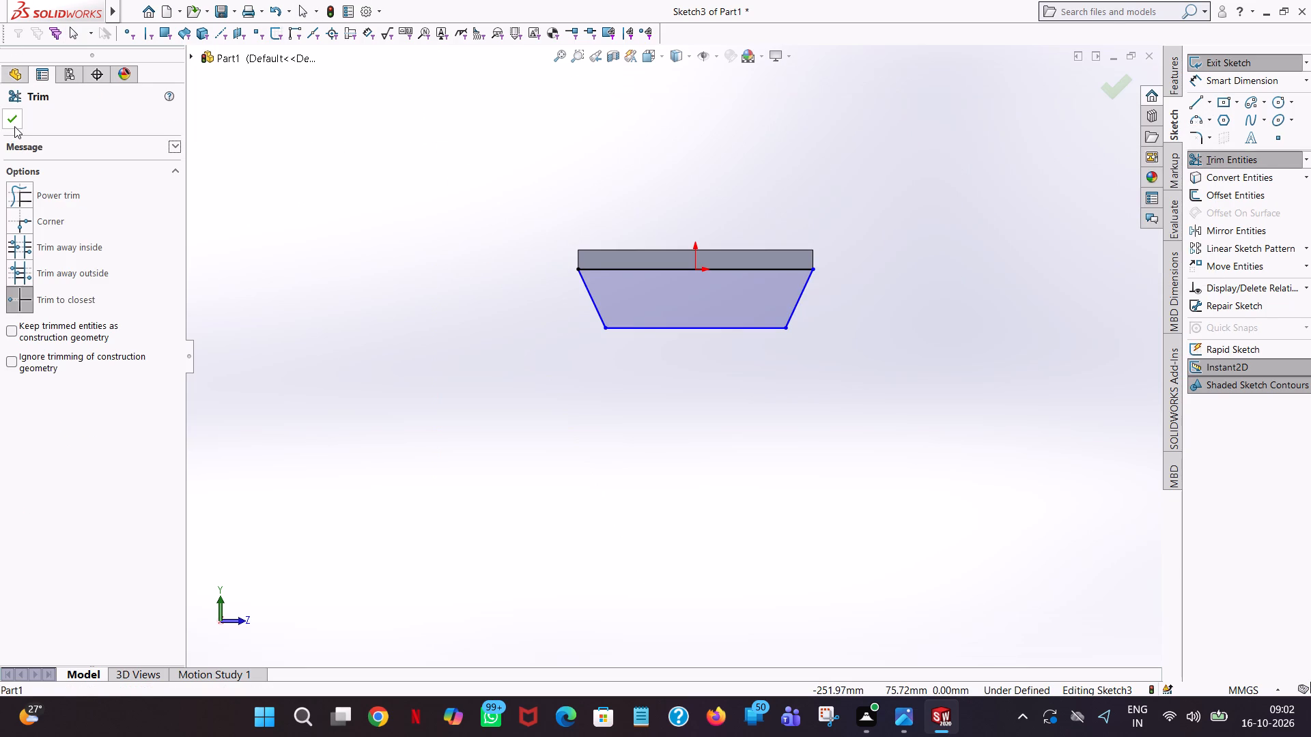
click(14, 123)
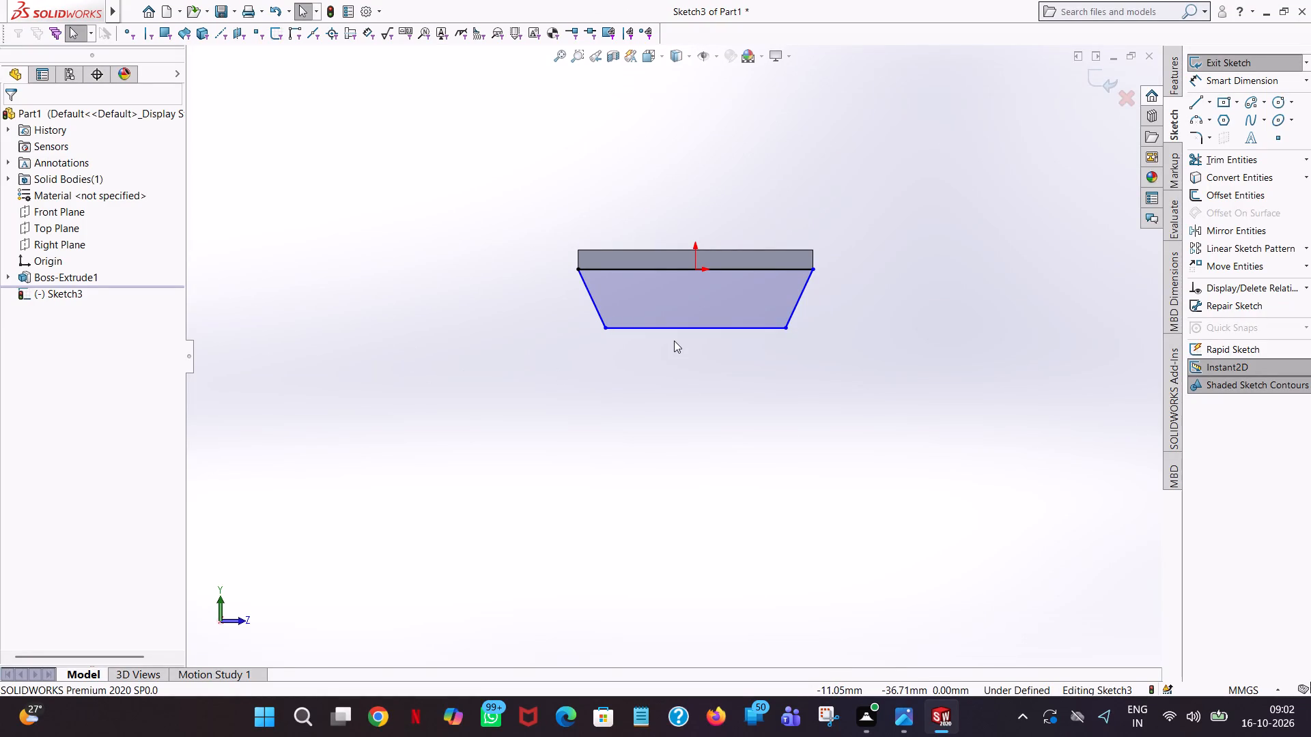
Dimension the length of the trapezoid's bottom horizontal line, keeping its drawn size.
click(1240, 84)
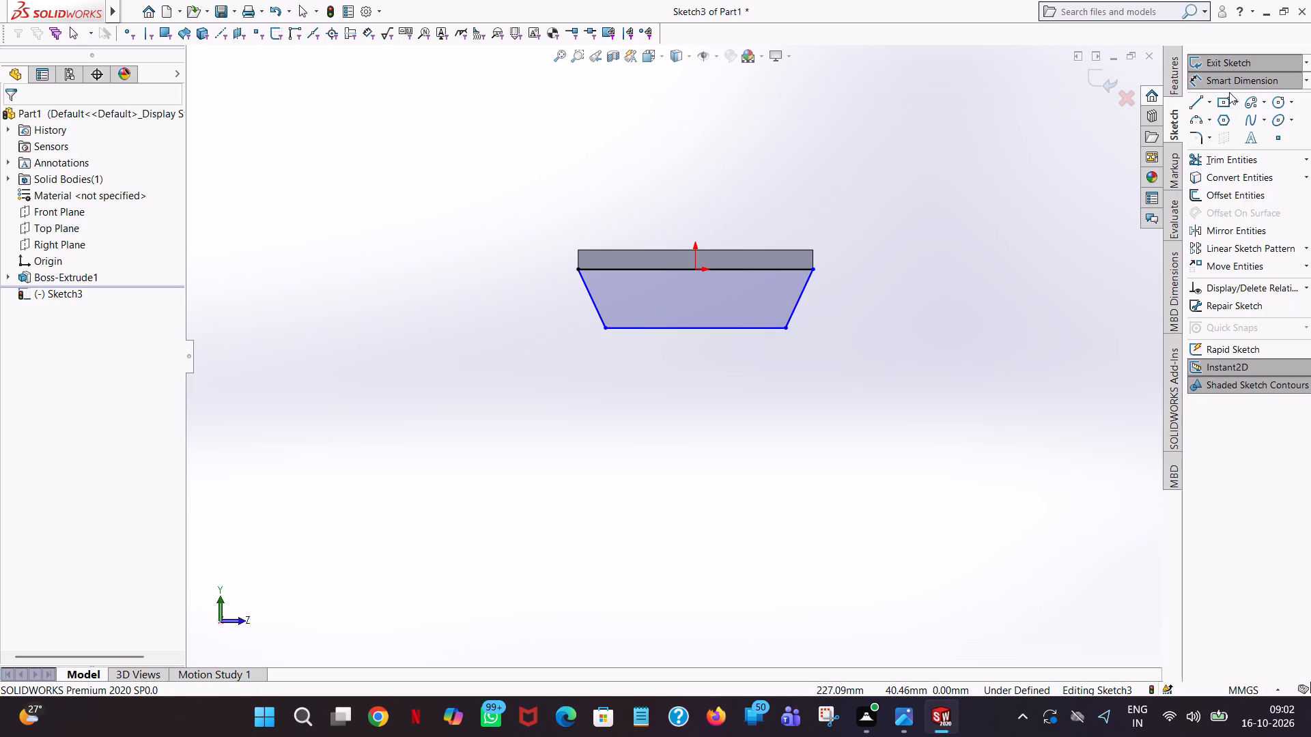
click(690, 328)
click(683, 492)
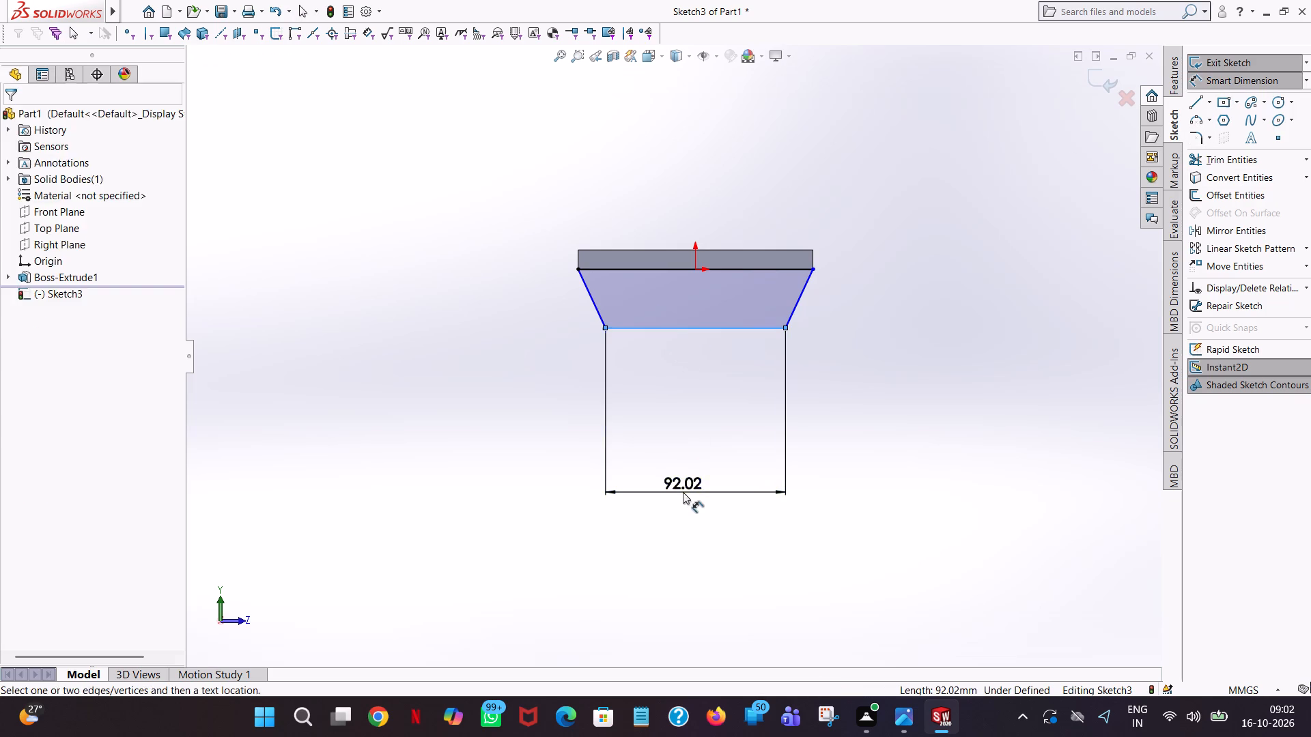
click(621, 476)
click(484, 381)
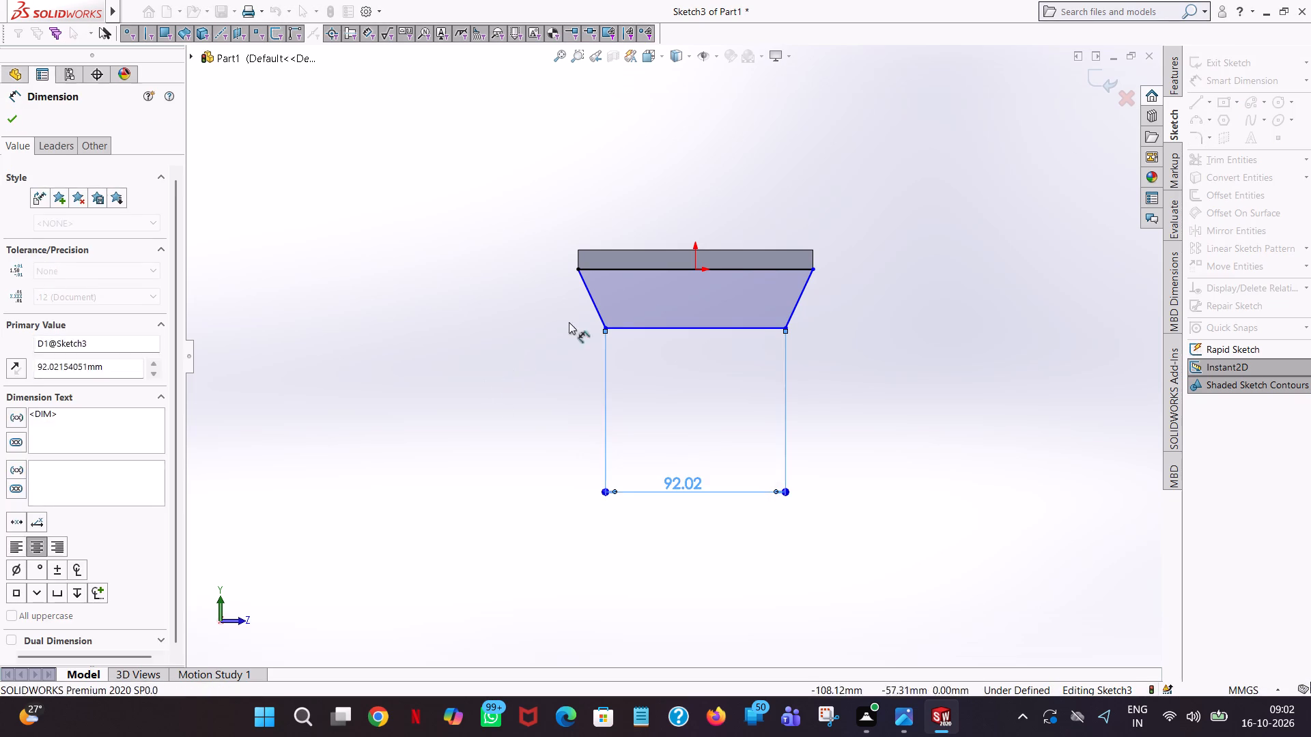
Dimension the horizontal offset between the upper and lower ends of the angled line on the negative Z side, keeping its drawn size.
click(607, 328)
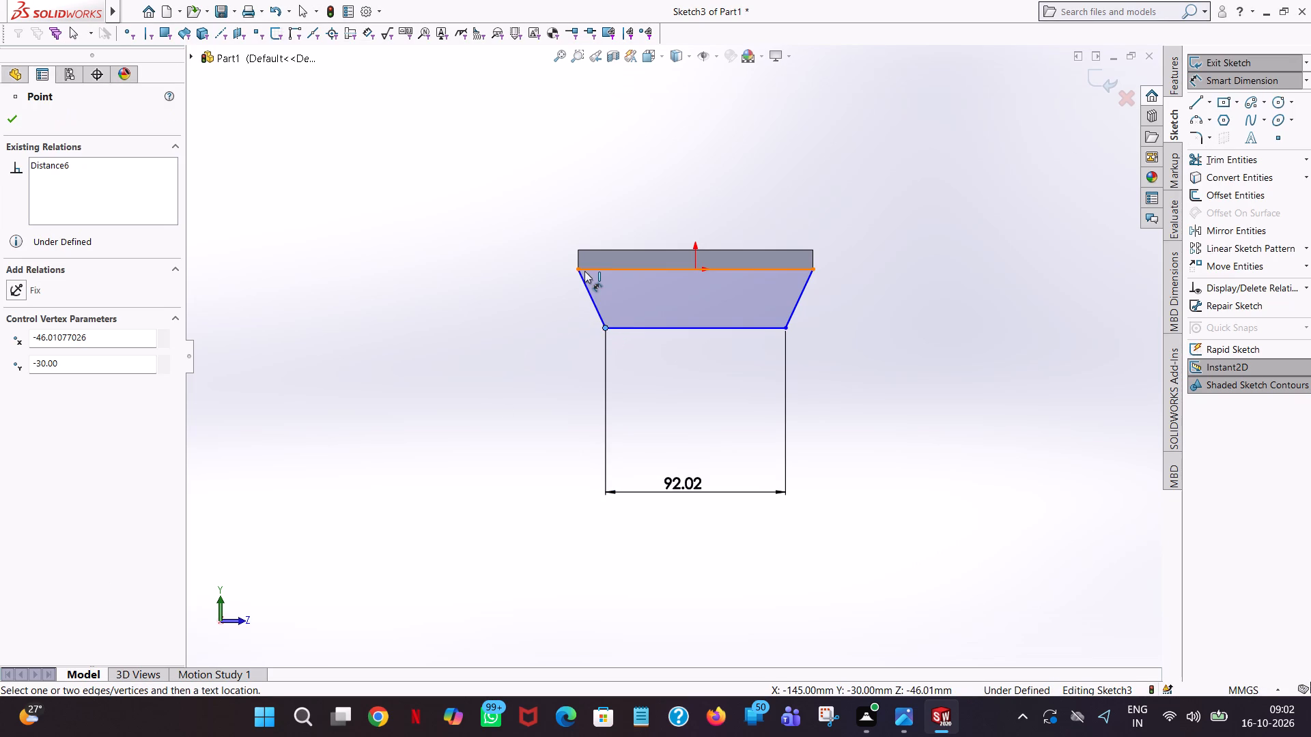
click(580, 270)
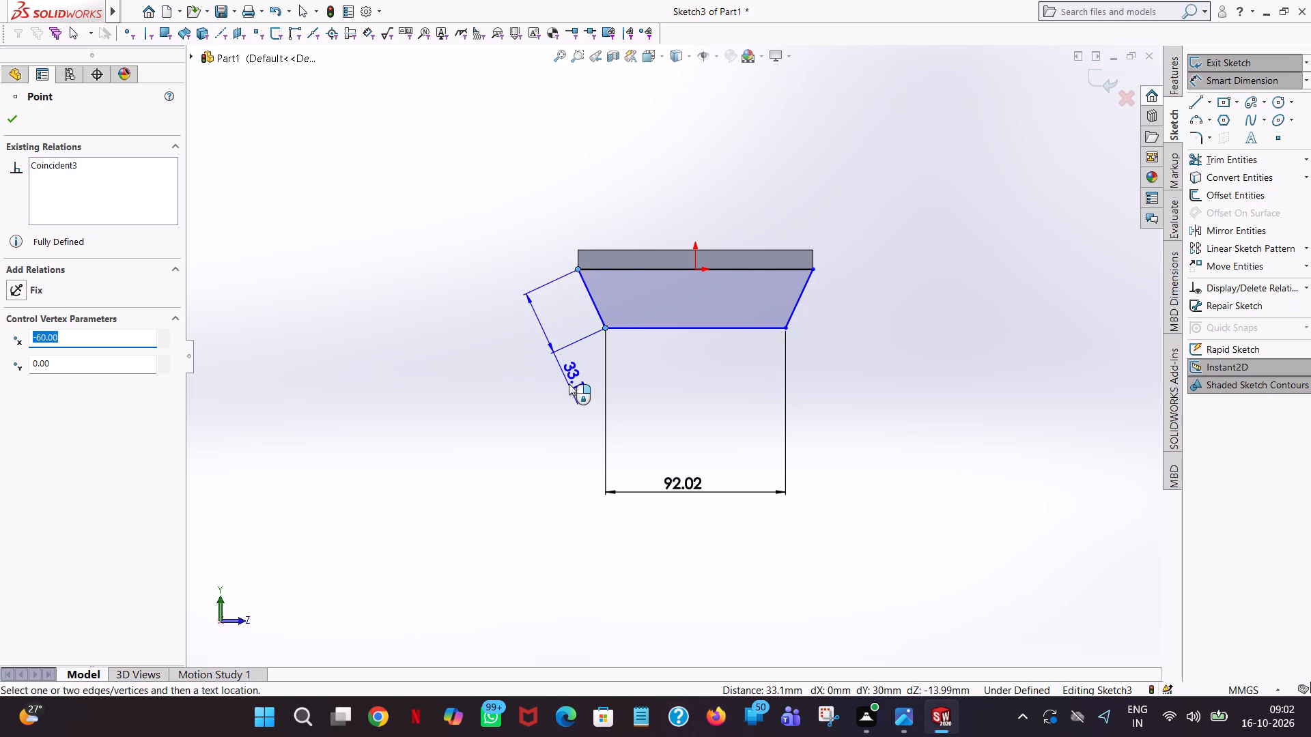
click(588, 439)
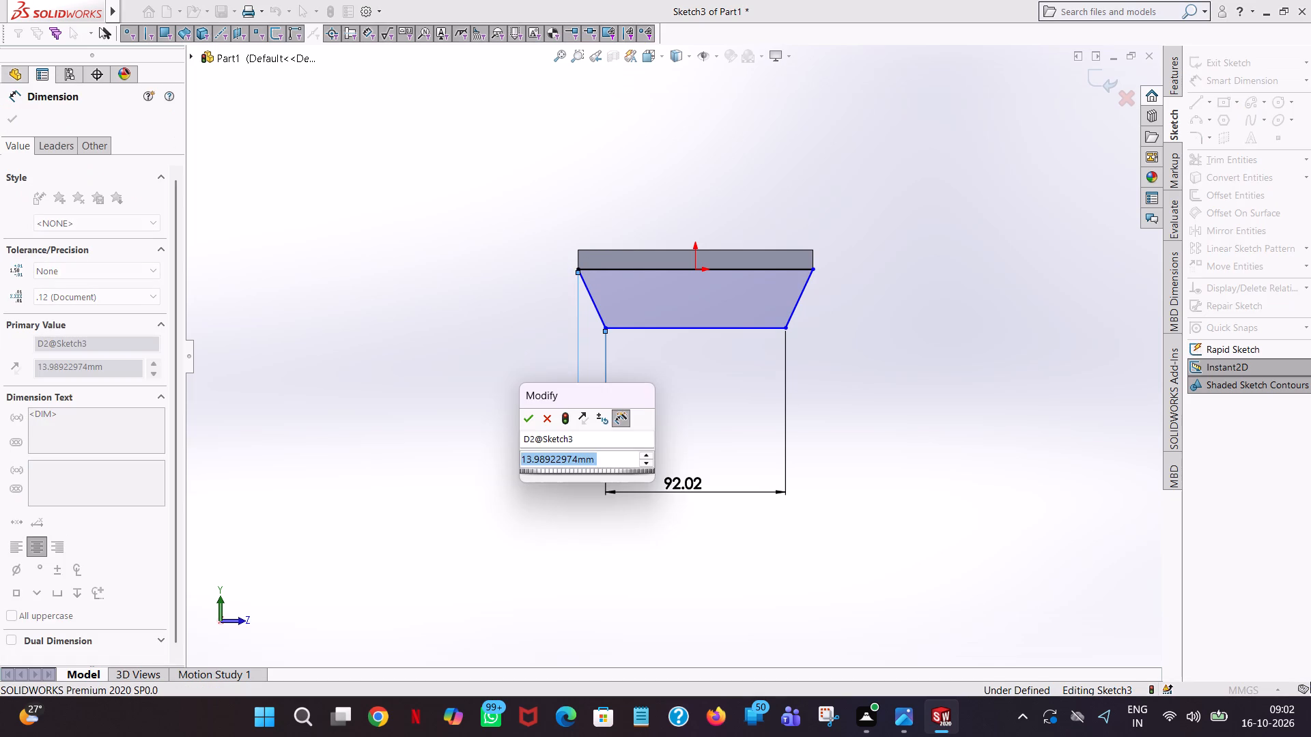
click(524, 418)
click(511, 329)
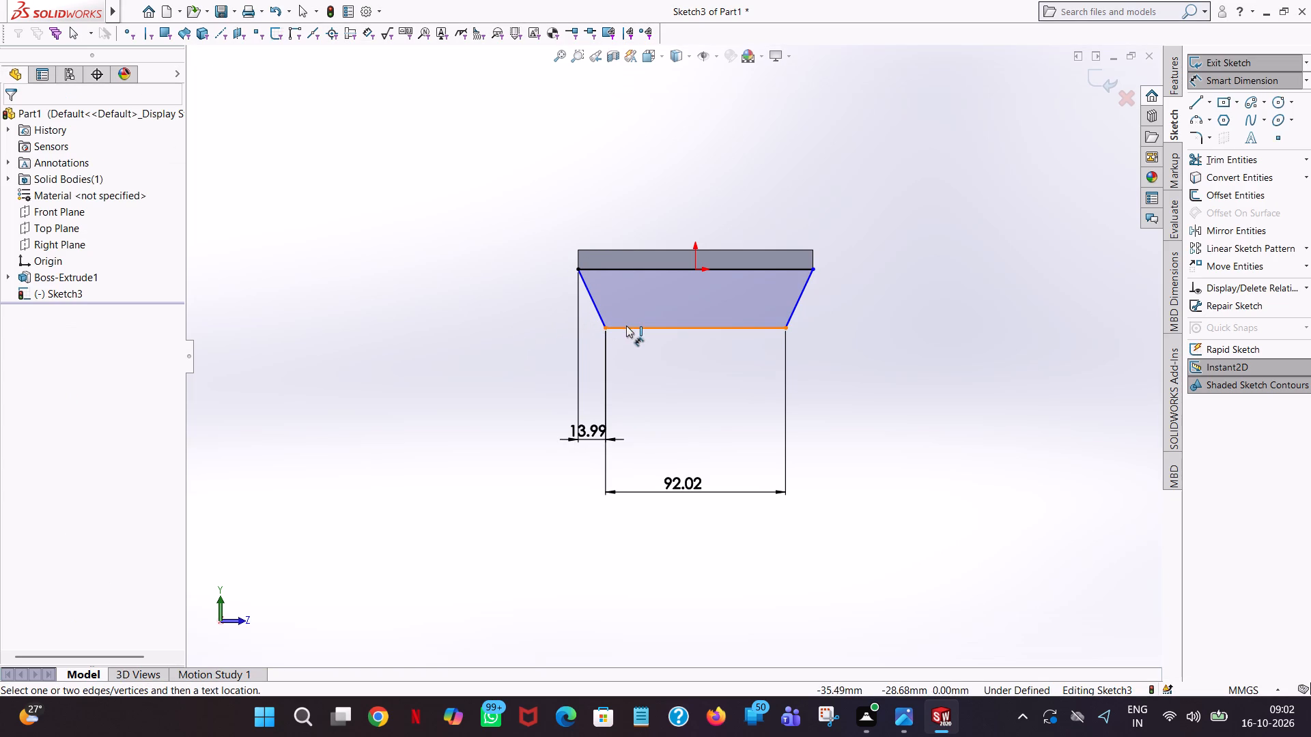
Dimension the angle between the bottom line and the angled line on the negative Z side, keeping its drawn value.
click(630, 327)
click(602, 314)
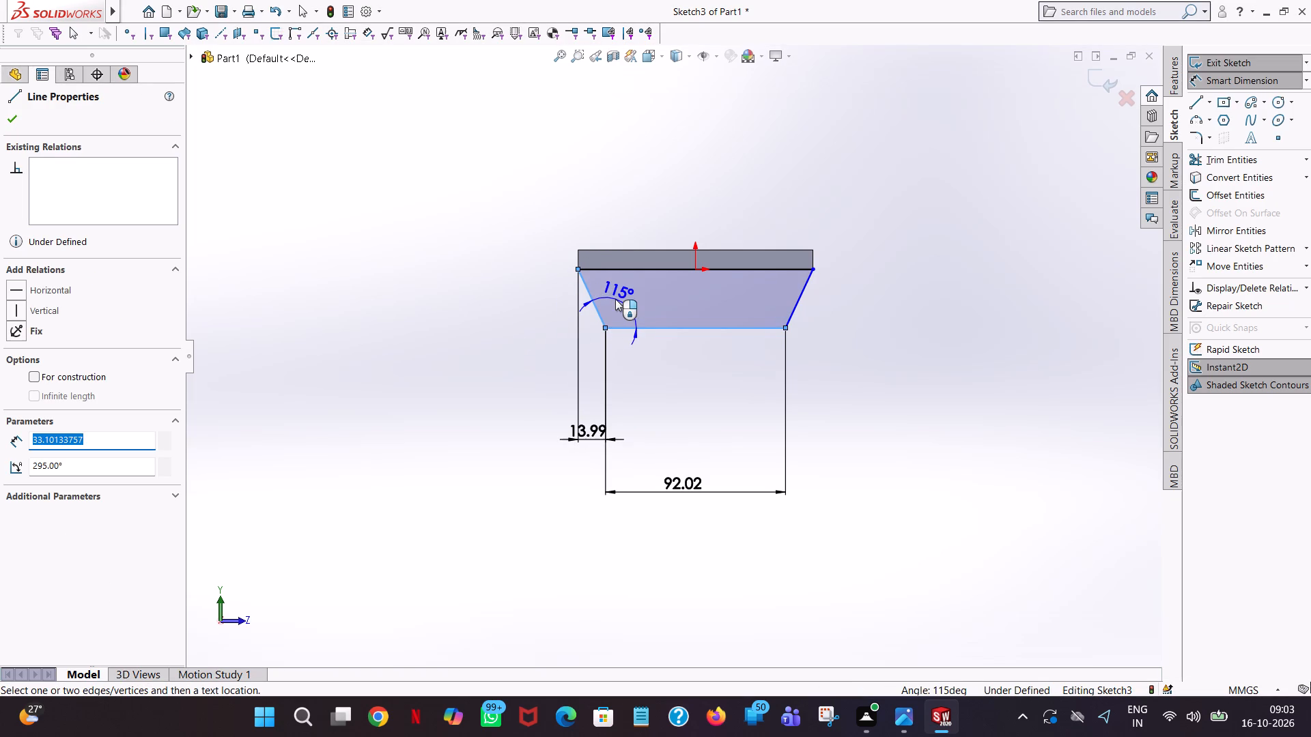
click(615, 299)
click(554, 280)
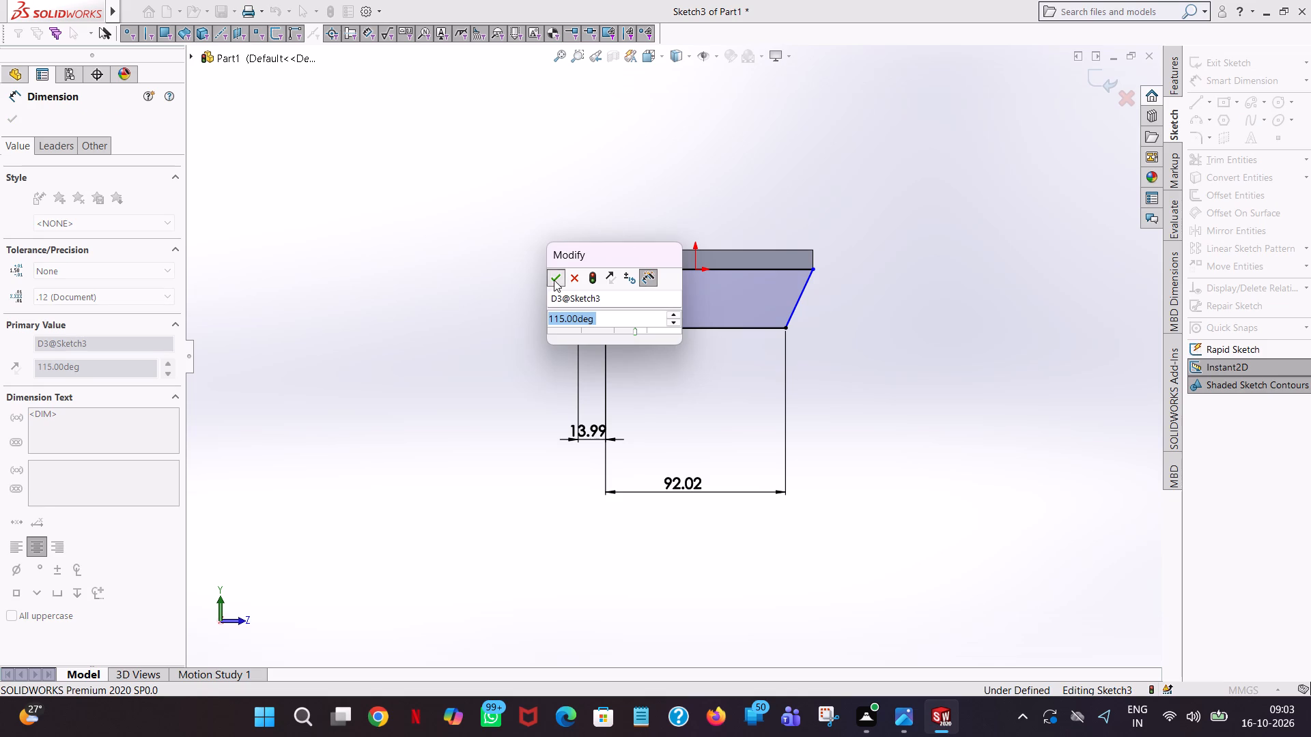
click(716, 183)
Dimension the length of the angled line on the positive Z side, keeping its drawn size.
click(789, 314)
click(859, 338)
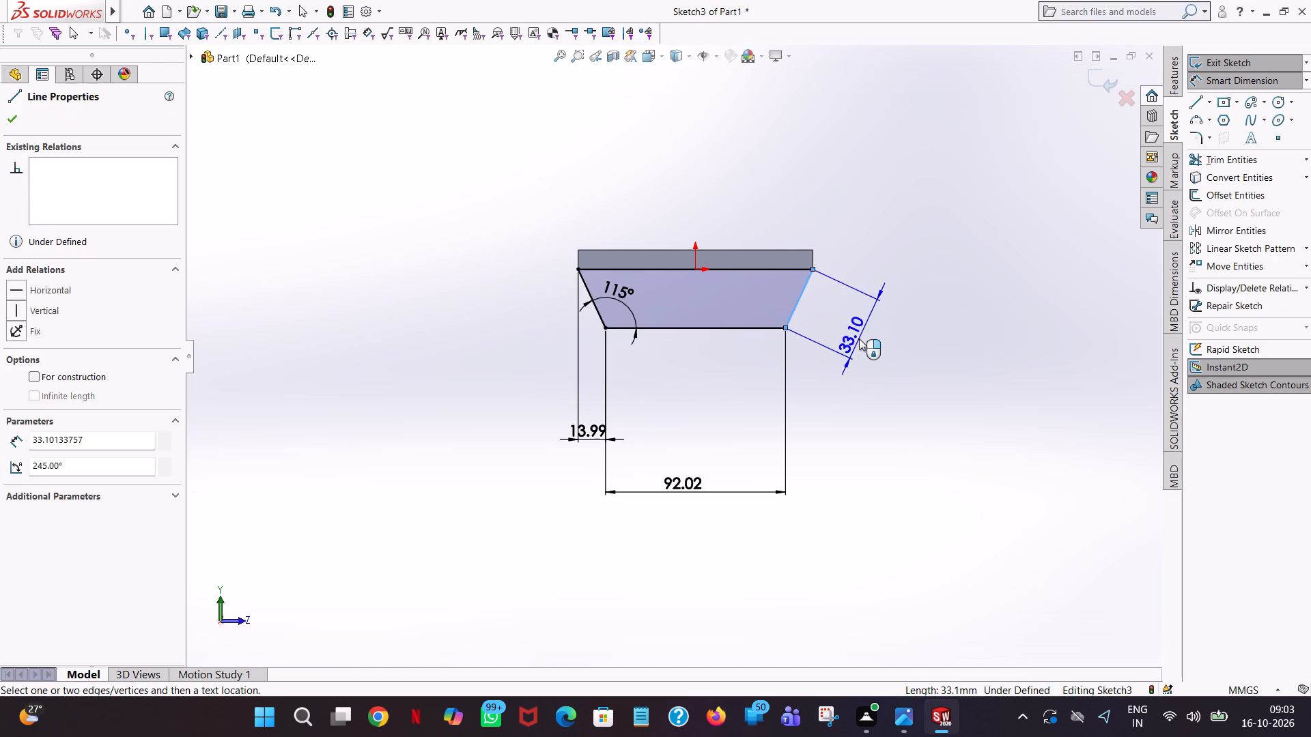
click(795, 317)
click(913, 208)
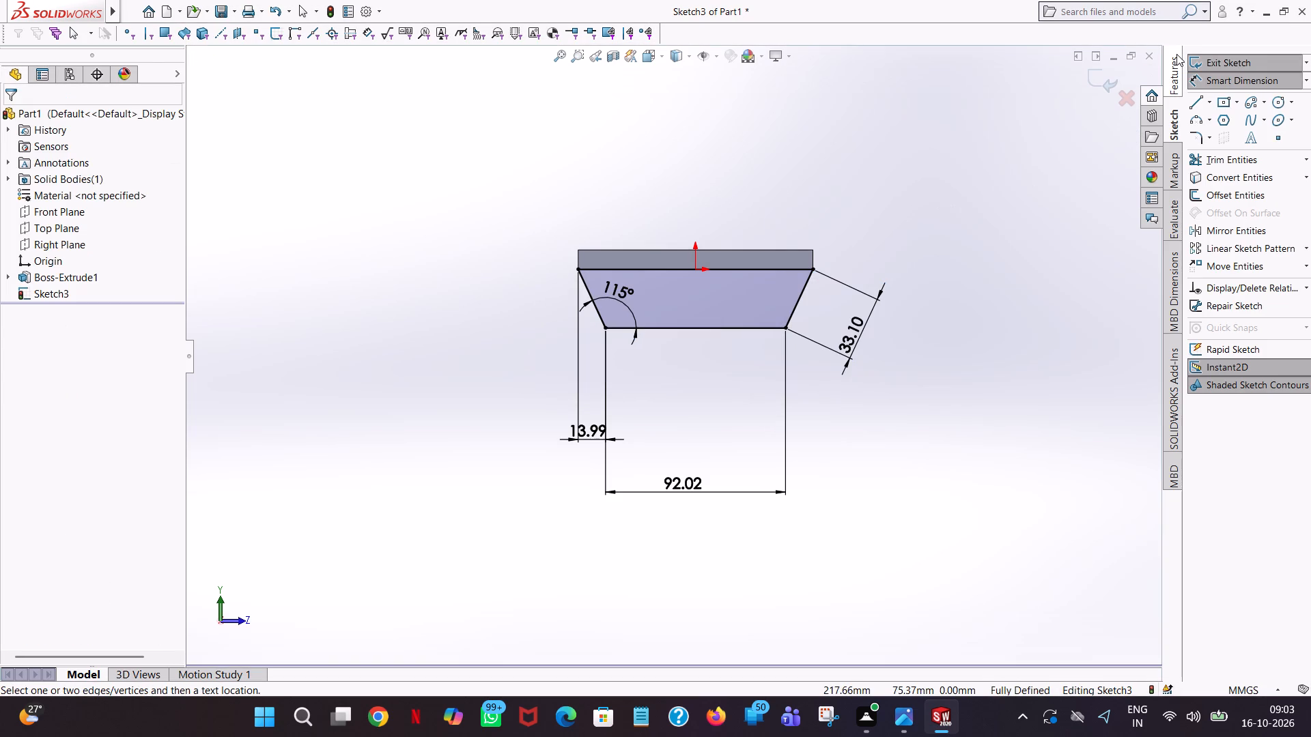
Extrude the trapezoid profile as a blind boss 270 mm along the underside of the plate, with direction reversed and result merged.
click(1172, 71)
click(1237, 61)
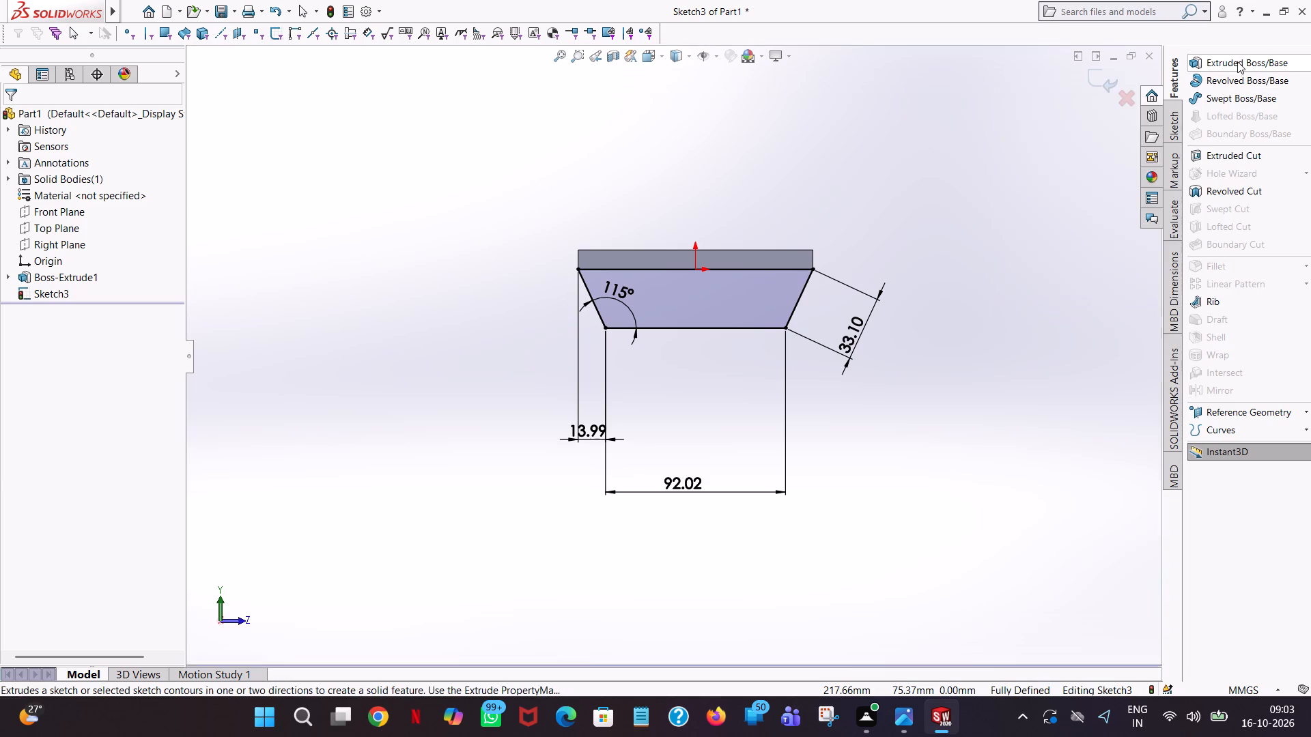
middle_drag(1013, 230, 923, 261)
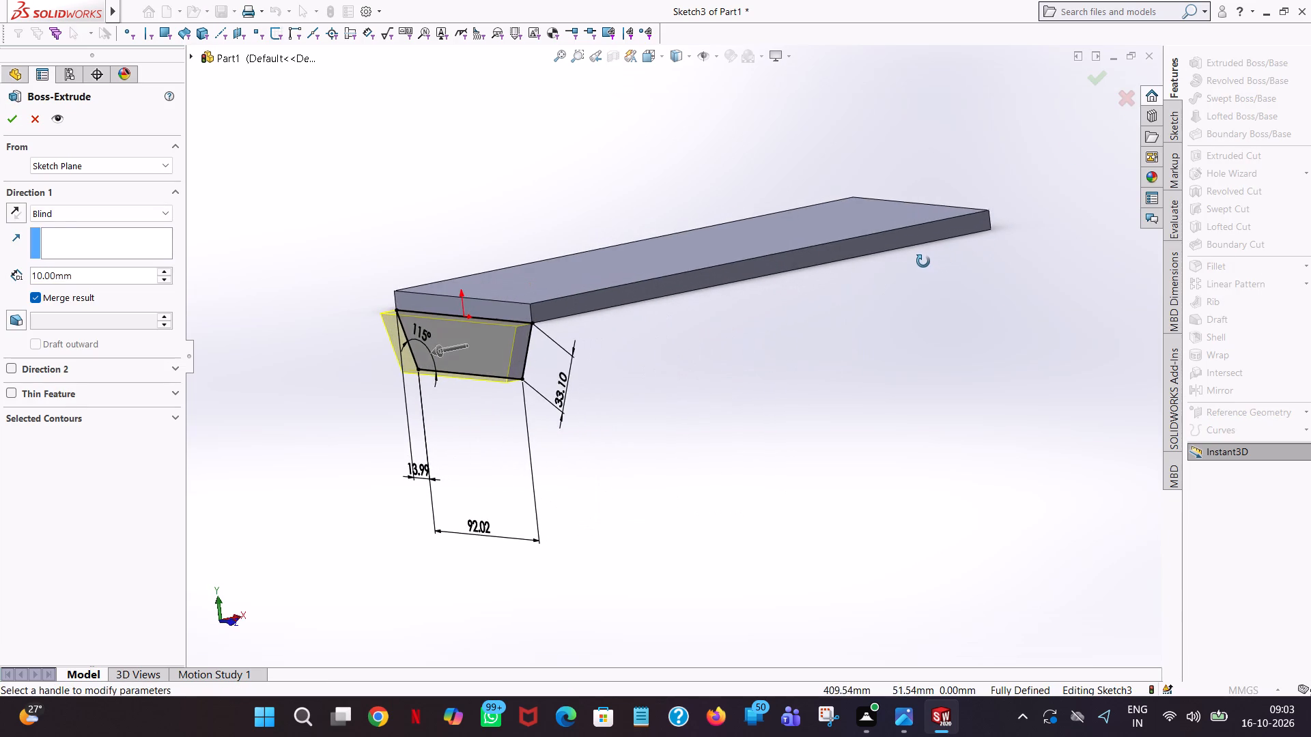
middle_drag(923, 261, 871, 257)
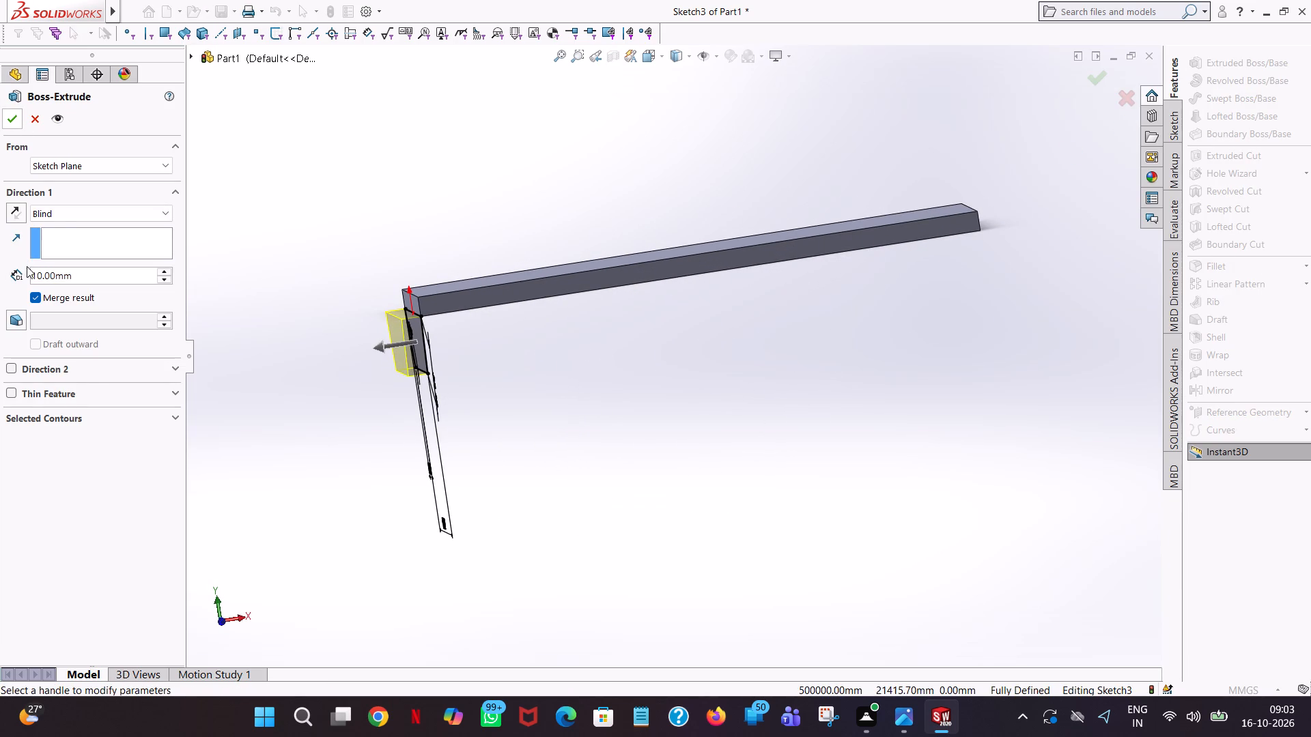
click(12, 213)
triple_click(169, 274)
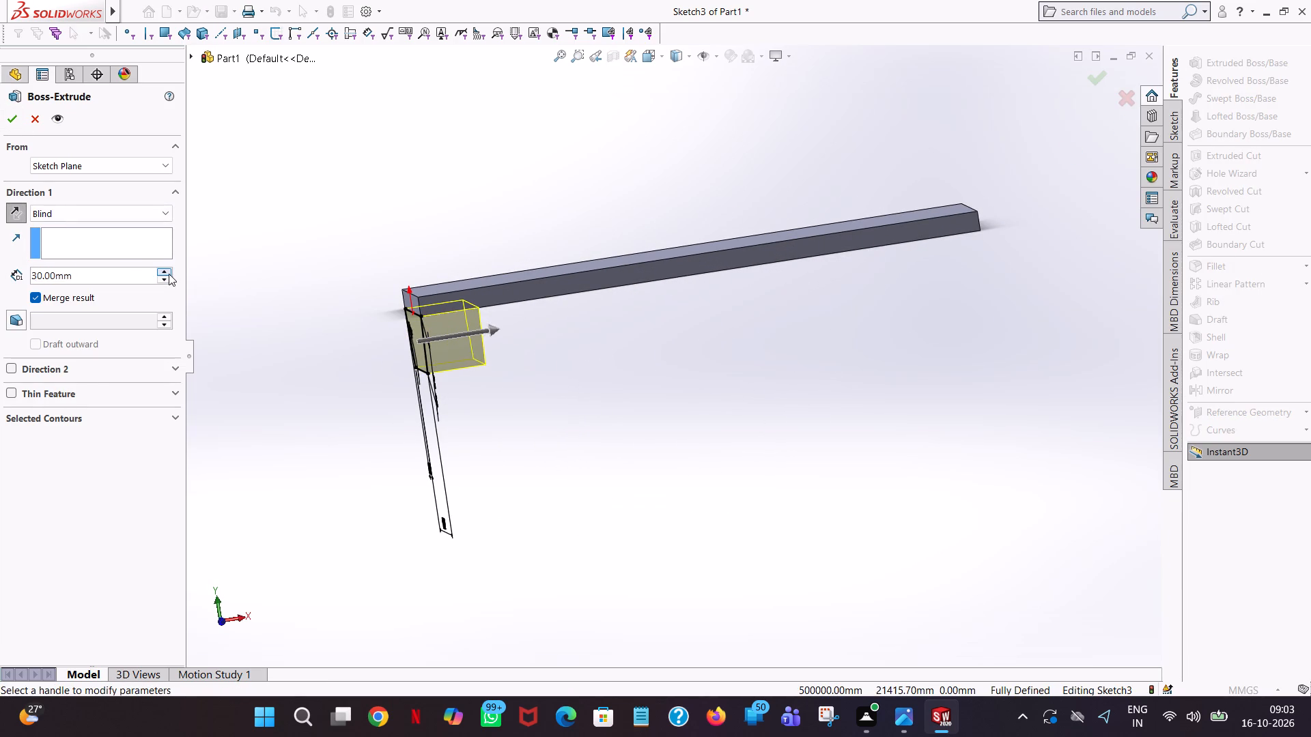
triple_click(169, 274)
triple_click(169, 274)
triple_click(169, 274)
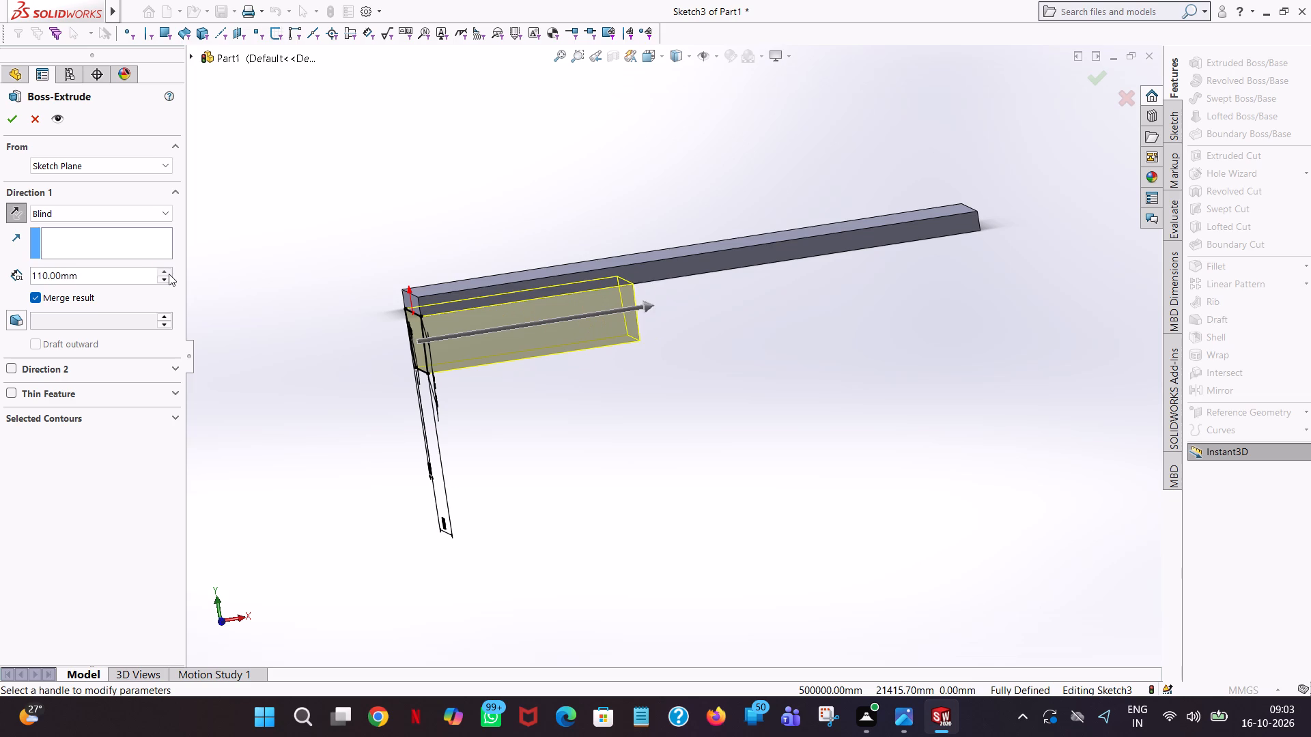
triple_click(169, 274)
triple_click(169, 274)
triple_click(169, 274)
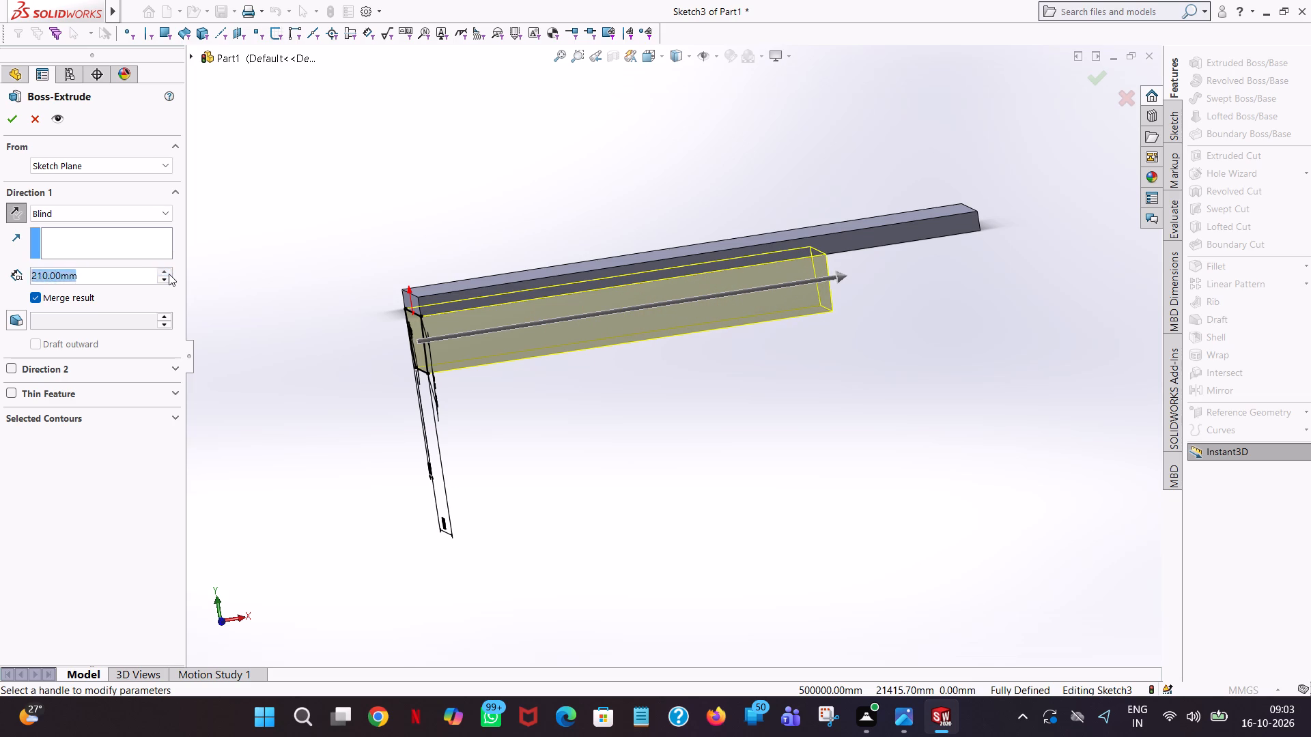
triple_click(169, 274)
triple_click(169, 274)
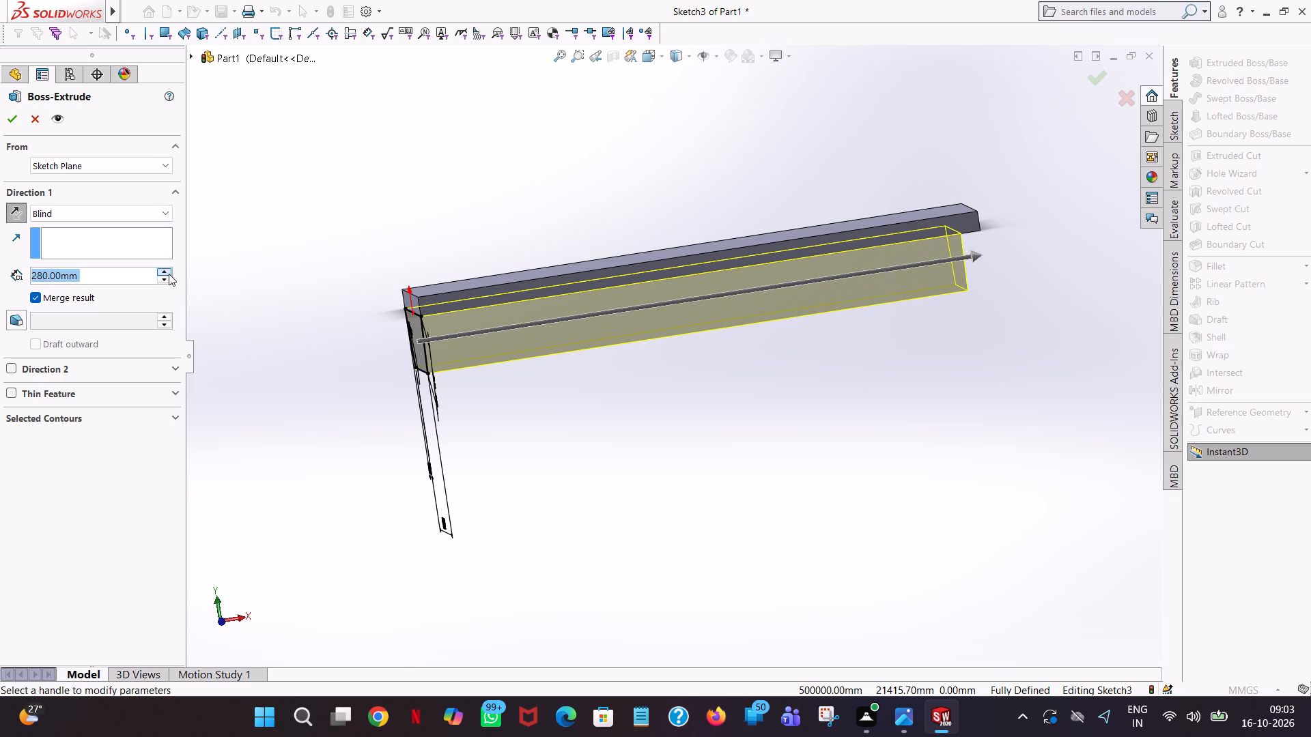
click(165, 280)
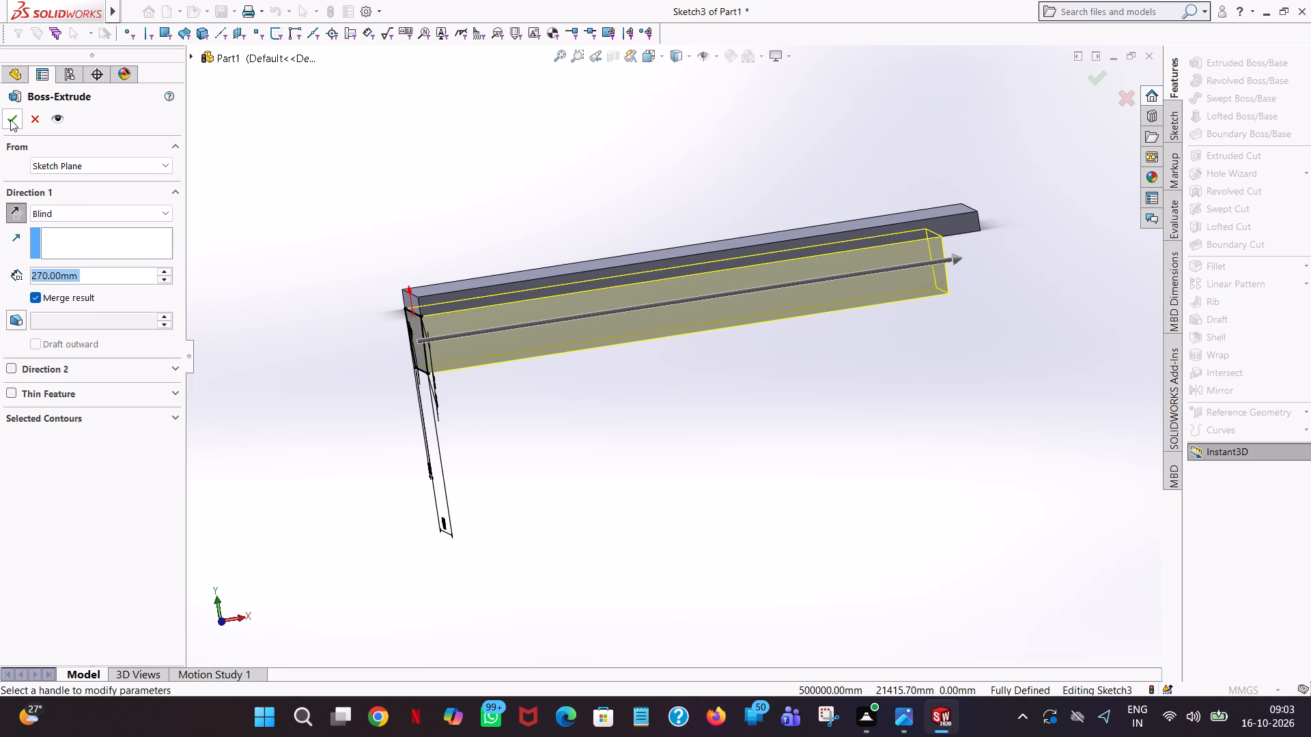
click(10, 119)
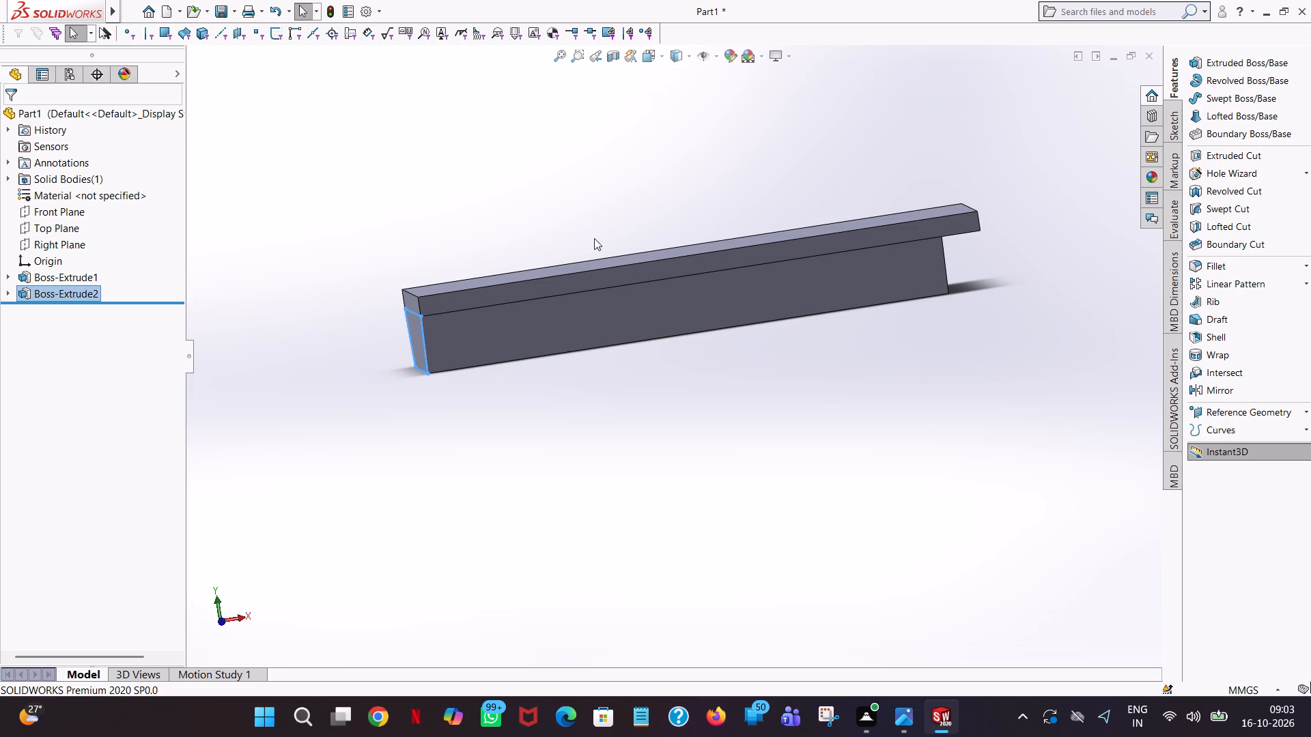
Examine the extruded trapezoidal boss and the base plate from several angles.
click(604, 218)
middle_drag(610, 221, 733, 203)
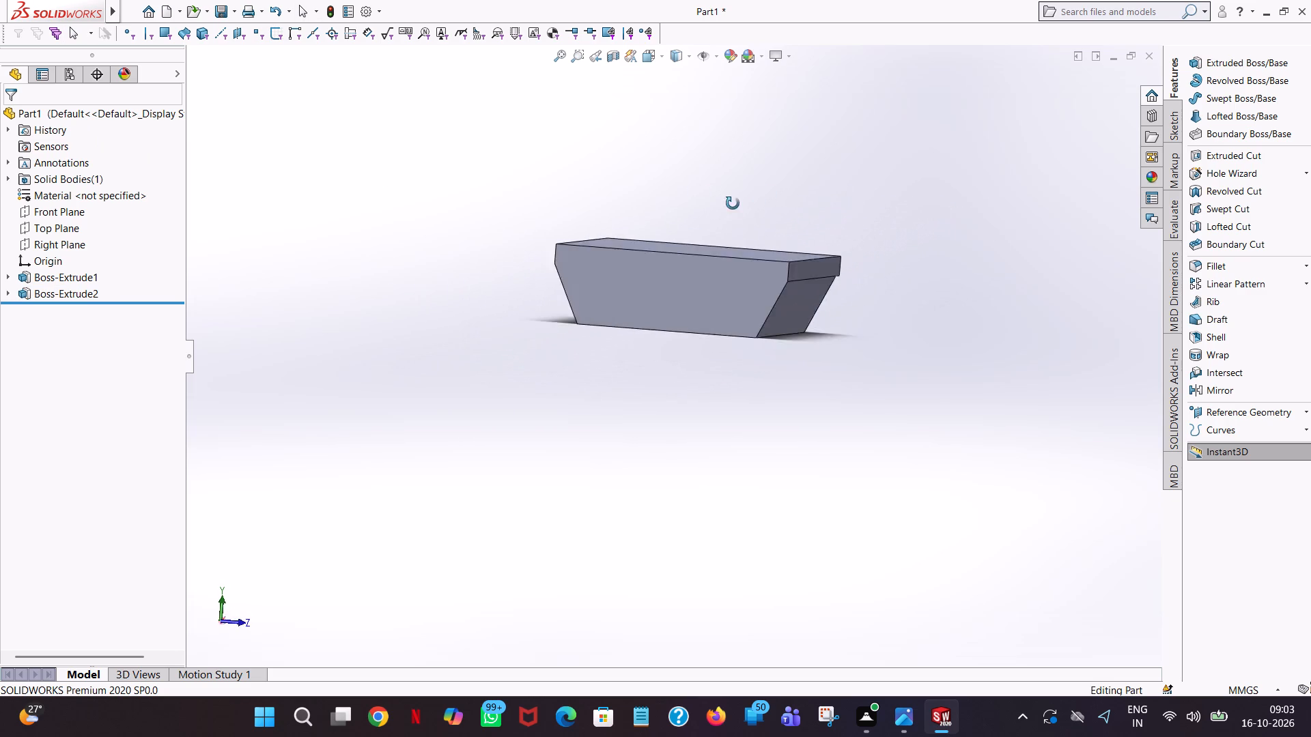
middle_drag(733, 203, 650, 212)
scroll(649, 188, up, 1)
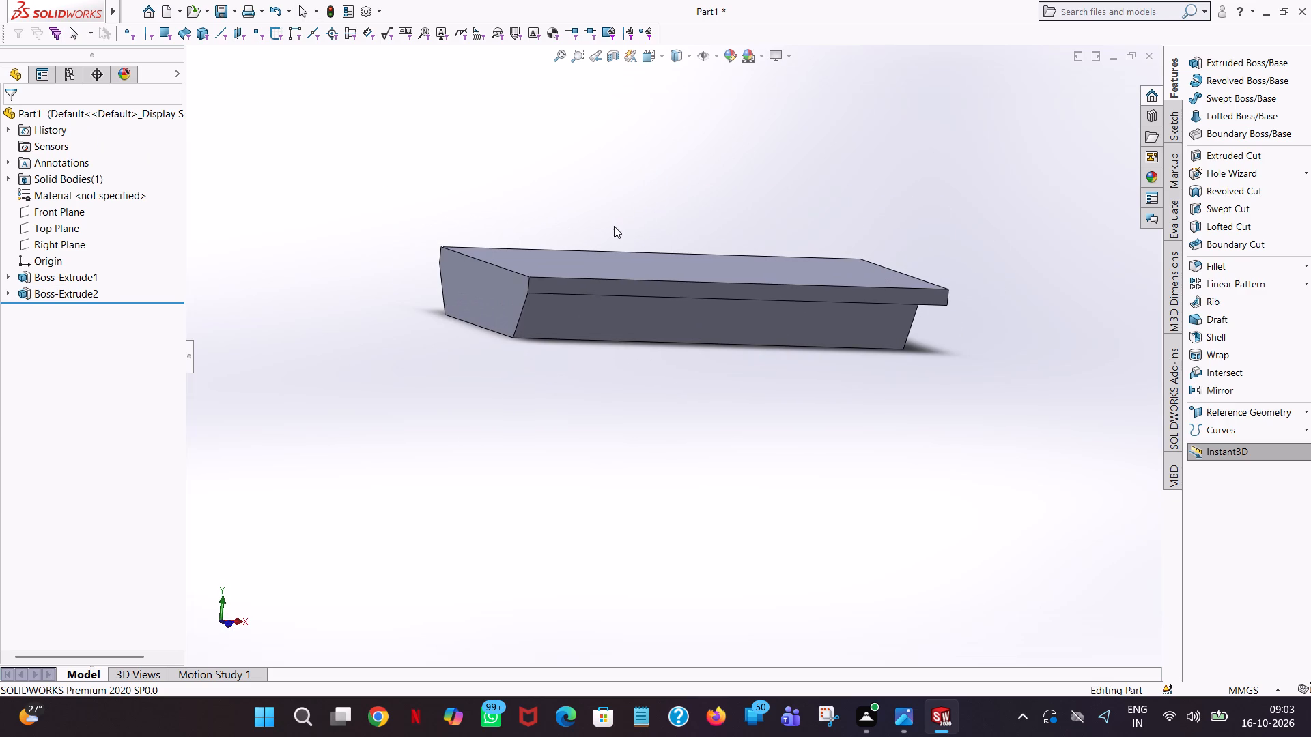
middle_drag(614, 227, 670, 255)
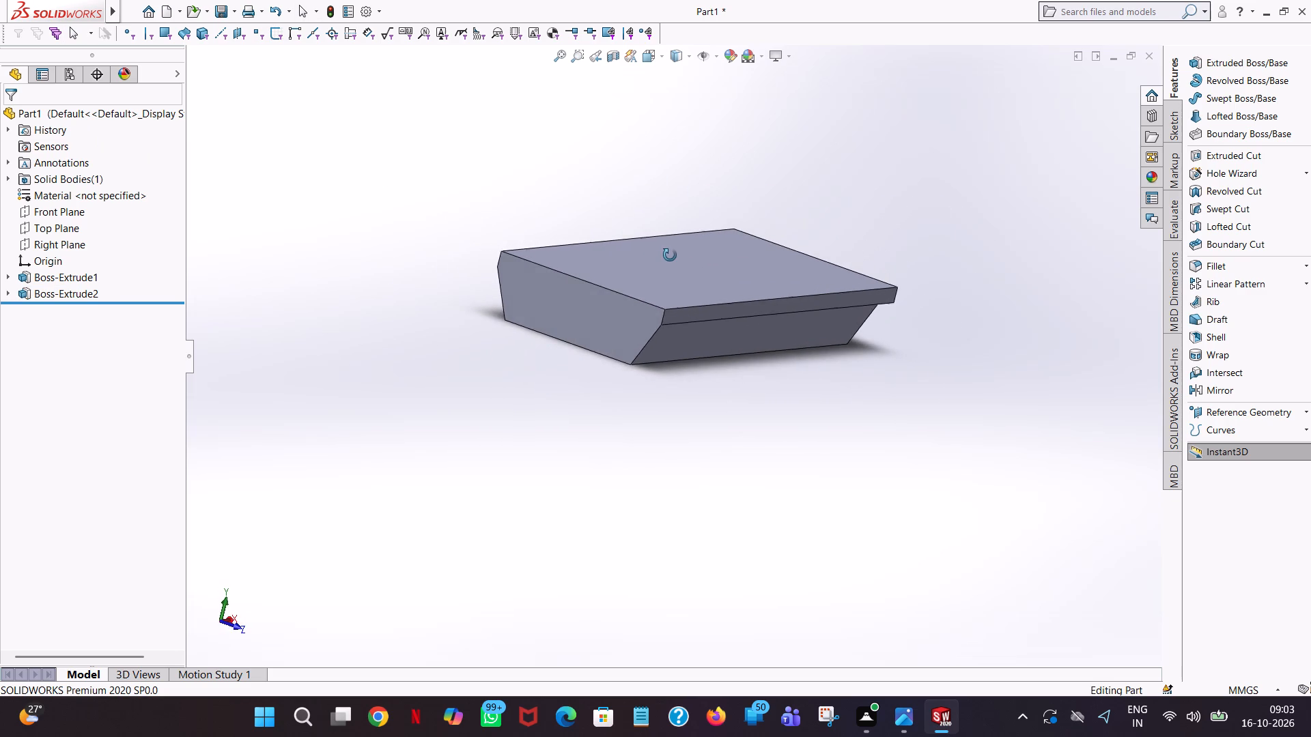
middle_drag(670, 255, 686, 244)
scroll(678, 249, down, 4)
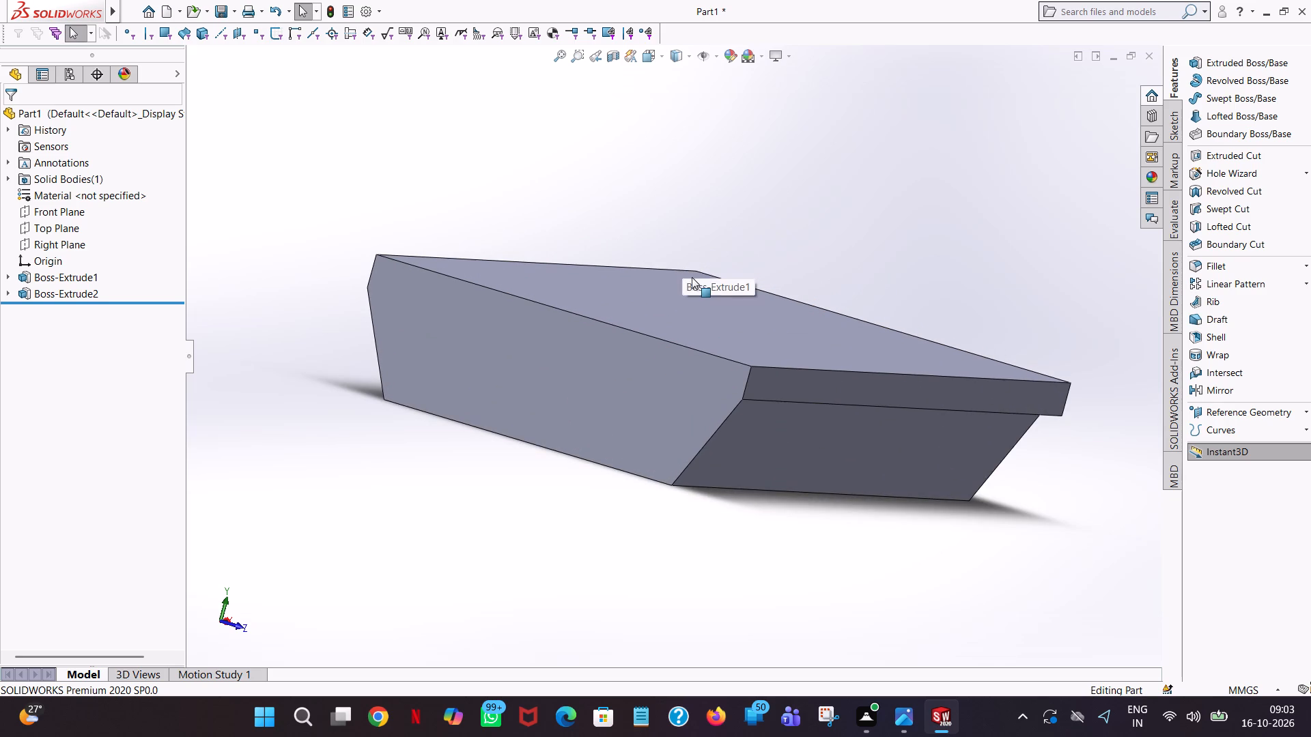
click(774, 148)
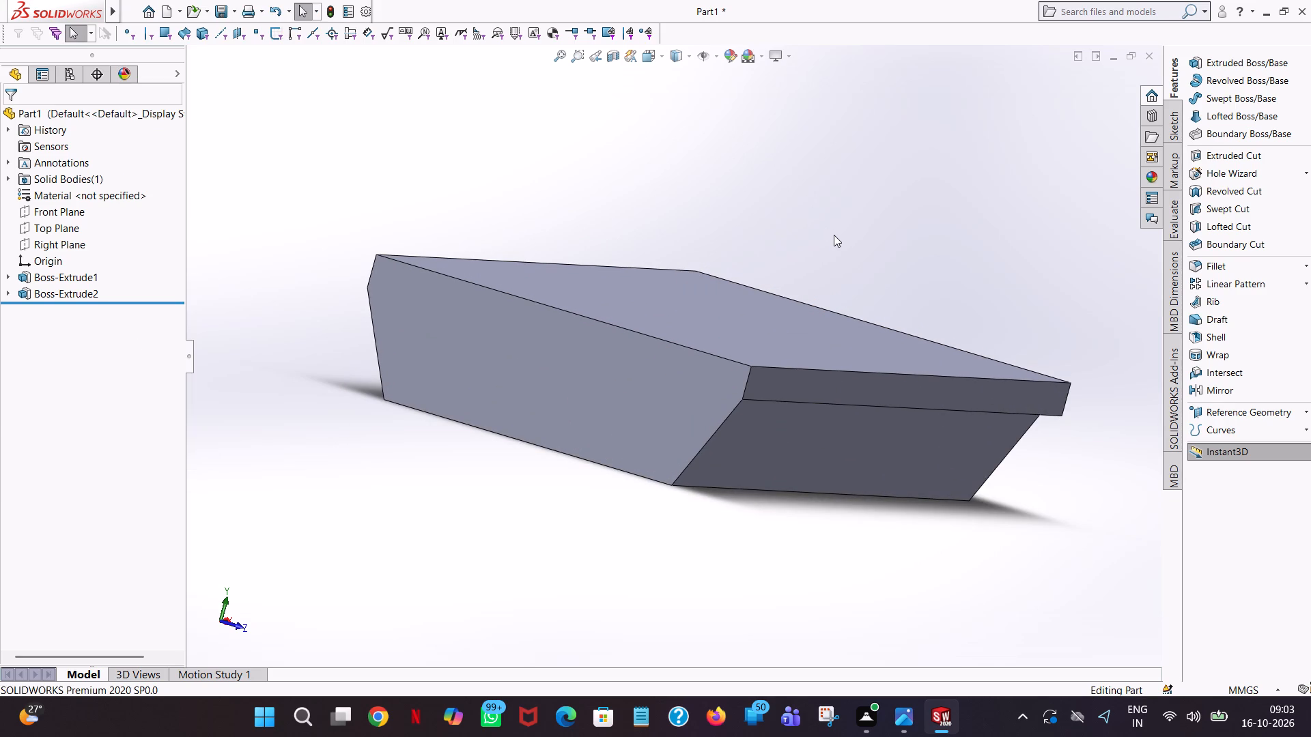
scroll(834, 235, up, 1)
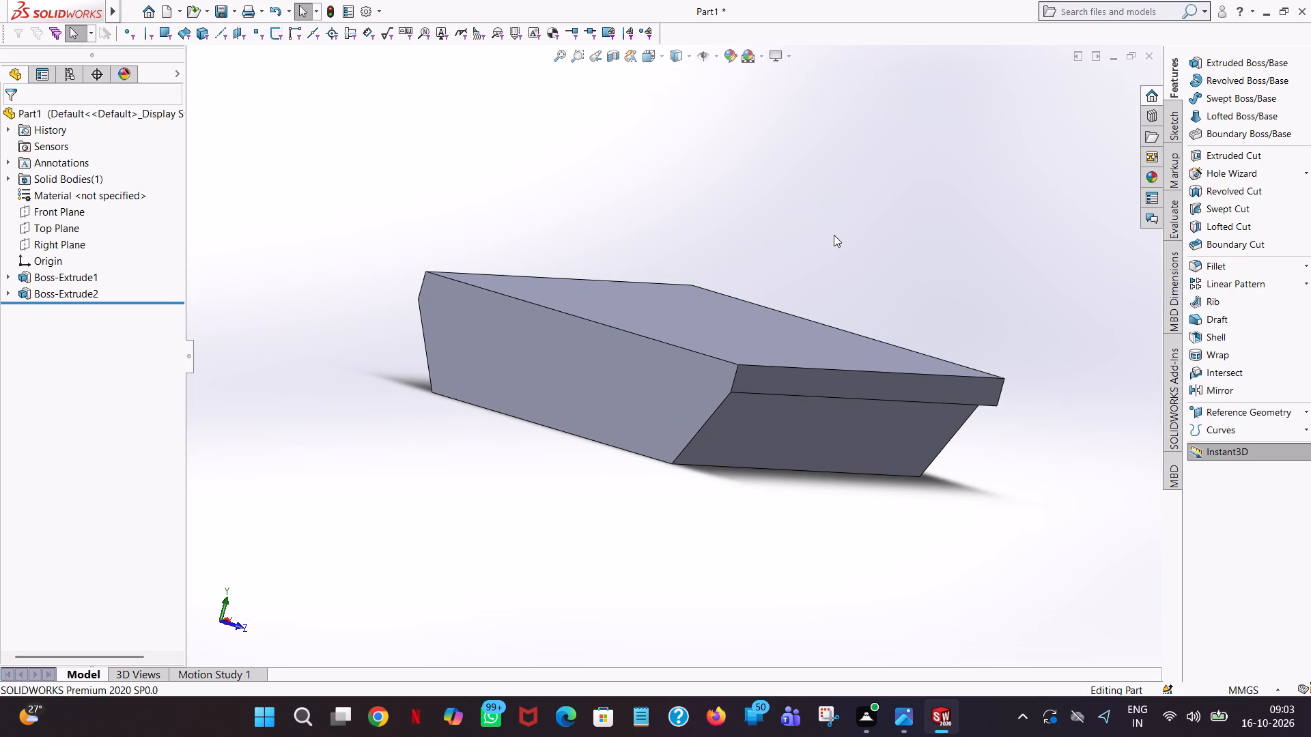
scroll(858, 248, up, 2)
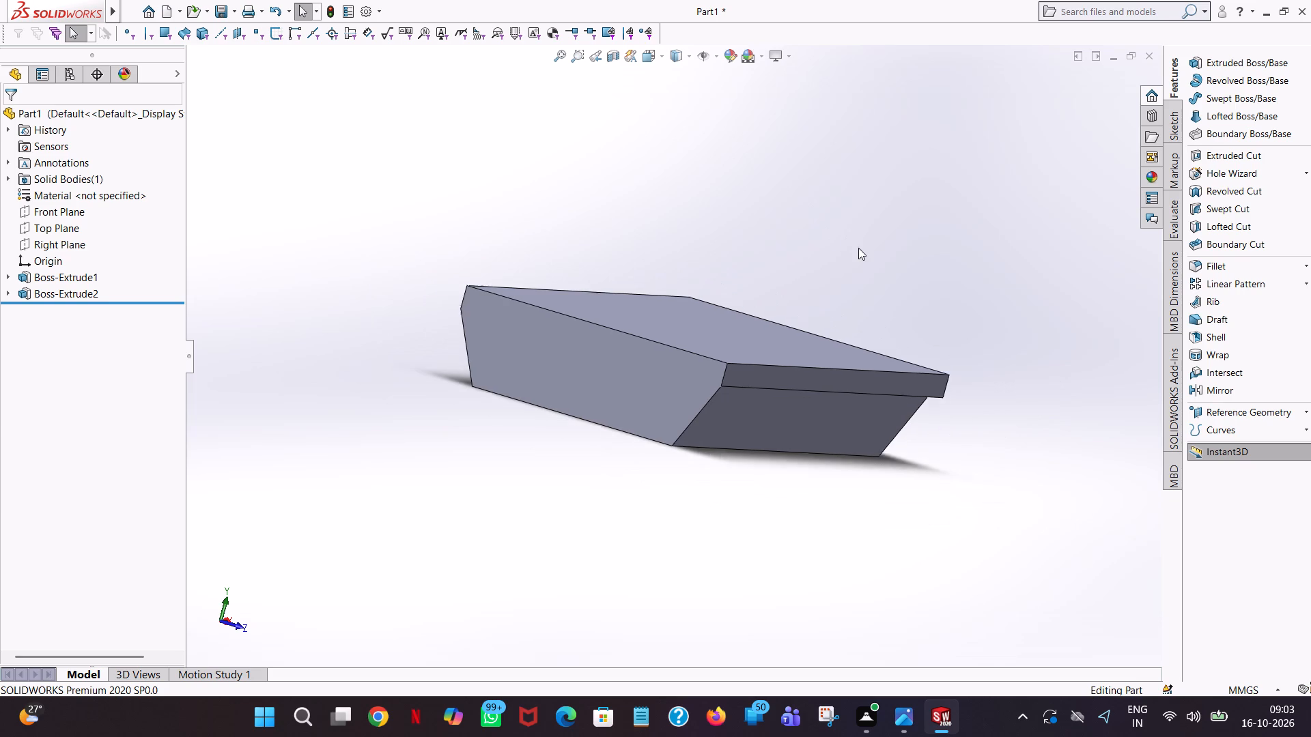
scroll(858, 248, up, 1)
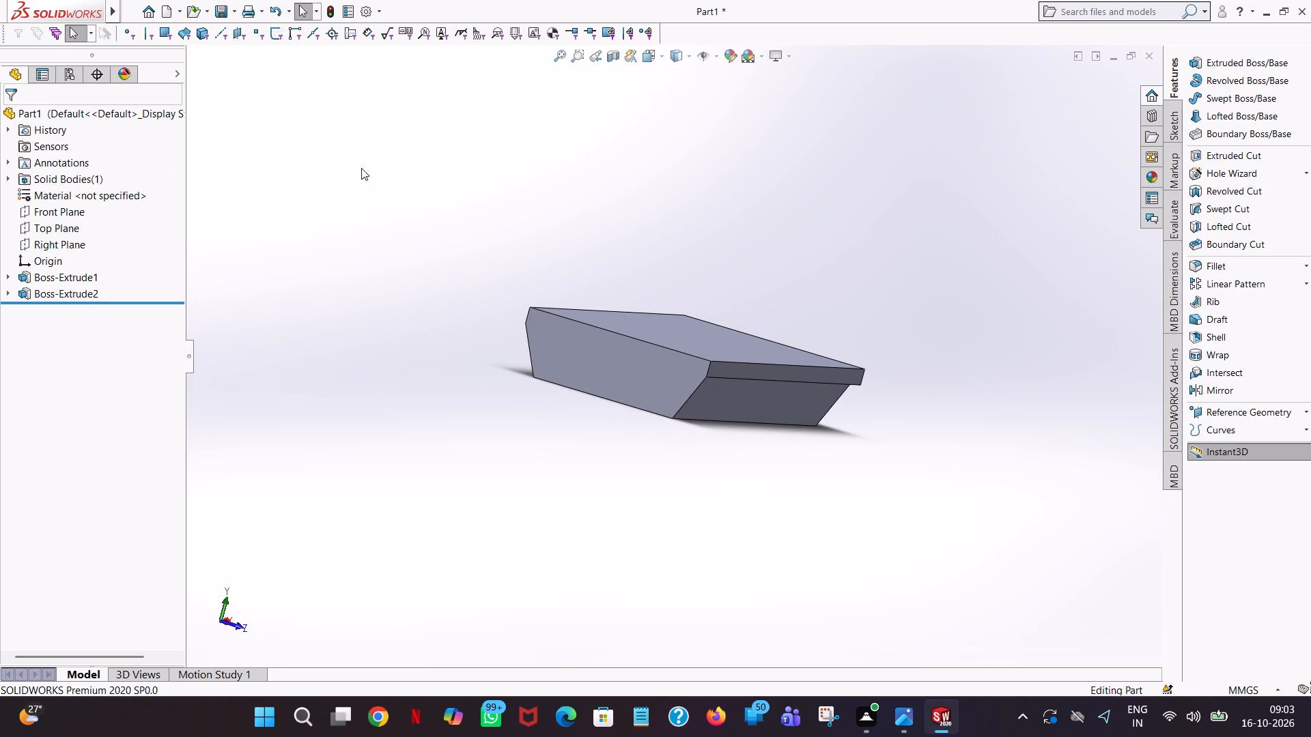
middle_drag(574, 258, 513, 228)
scroll(535, 246, up, 1)
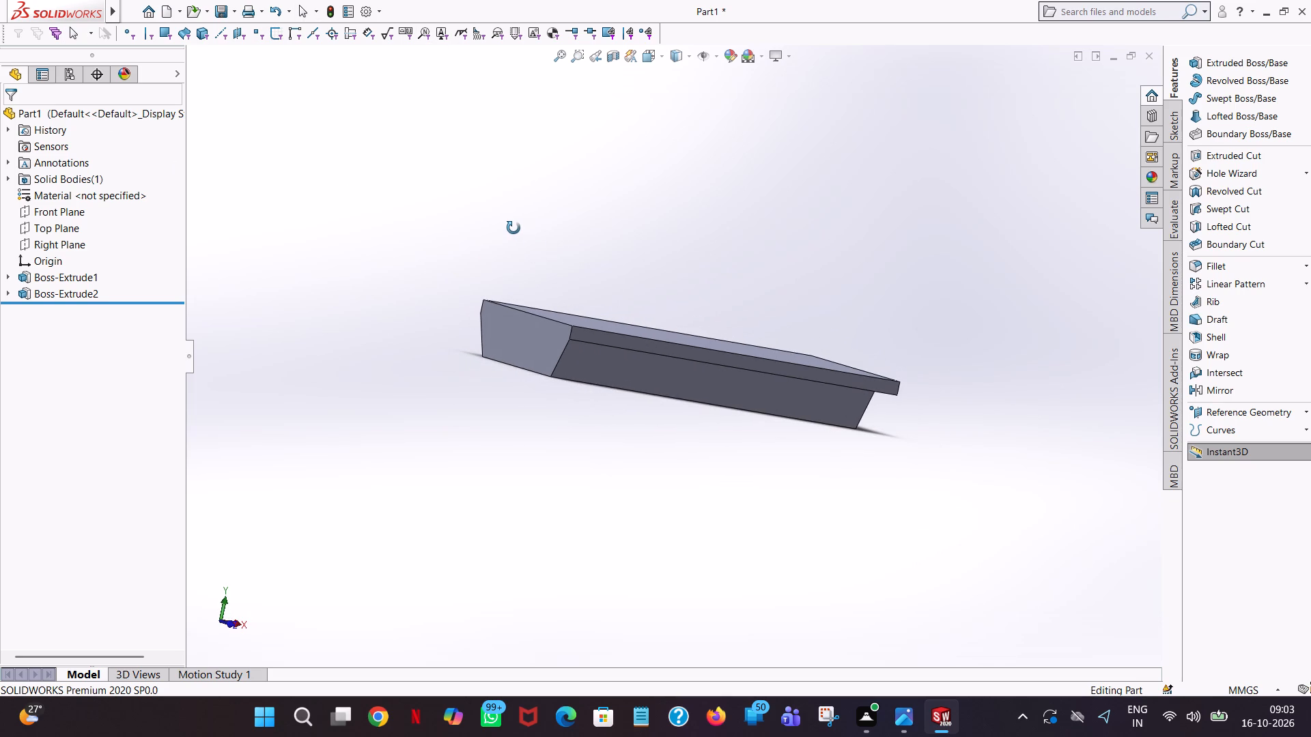
middle_drag(513, 228, 513, 229)
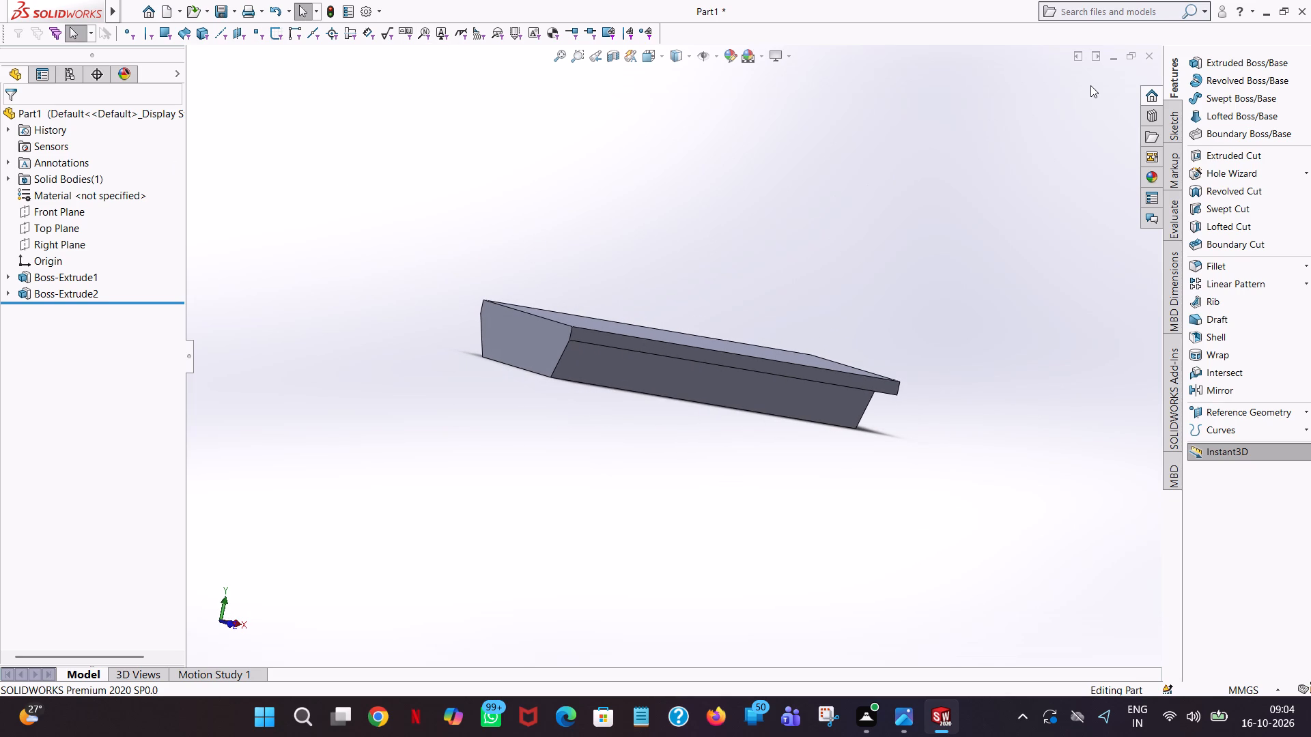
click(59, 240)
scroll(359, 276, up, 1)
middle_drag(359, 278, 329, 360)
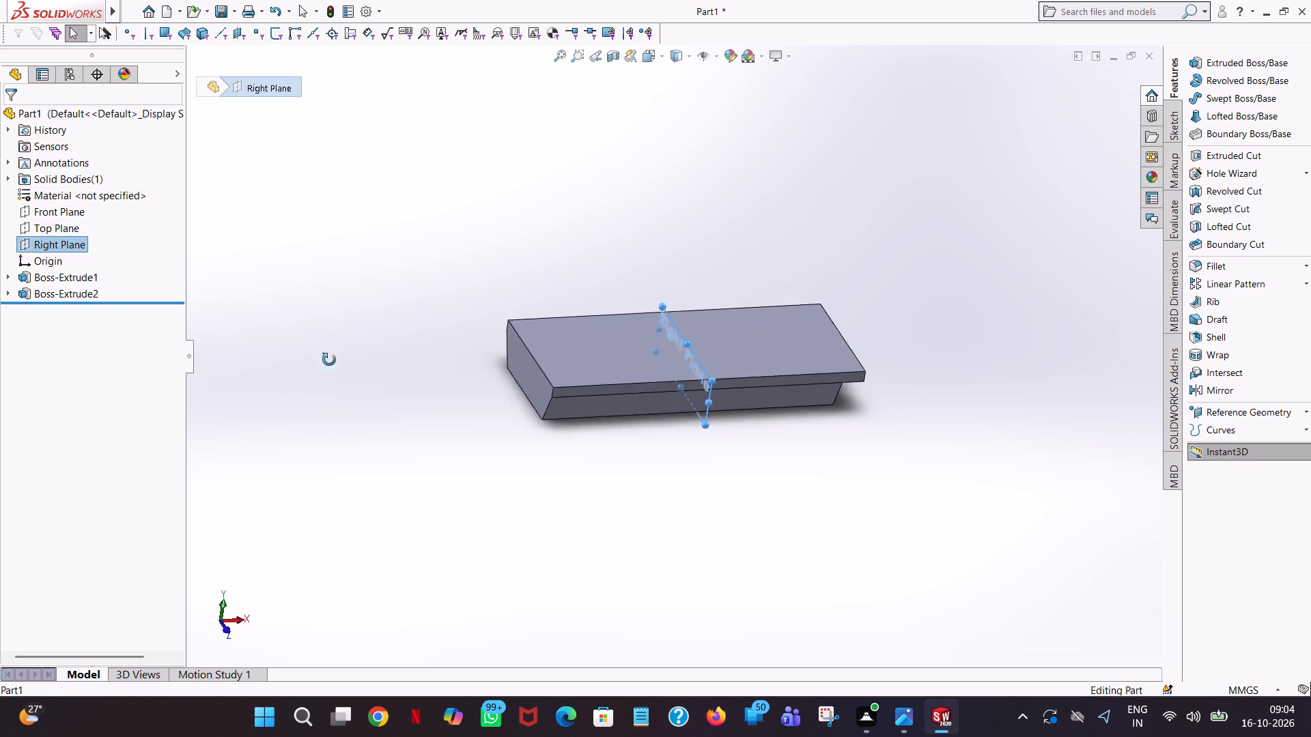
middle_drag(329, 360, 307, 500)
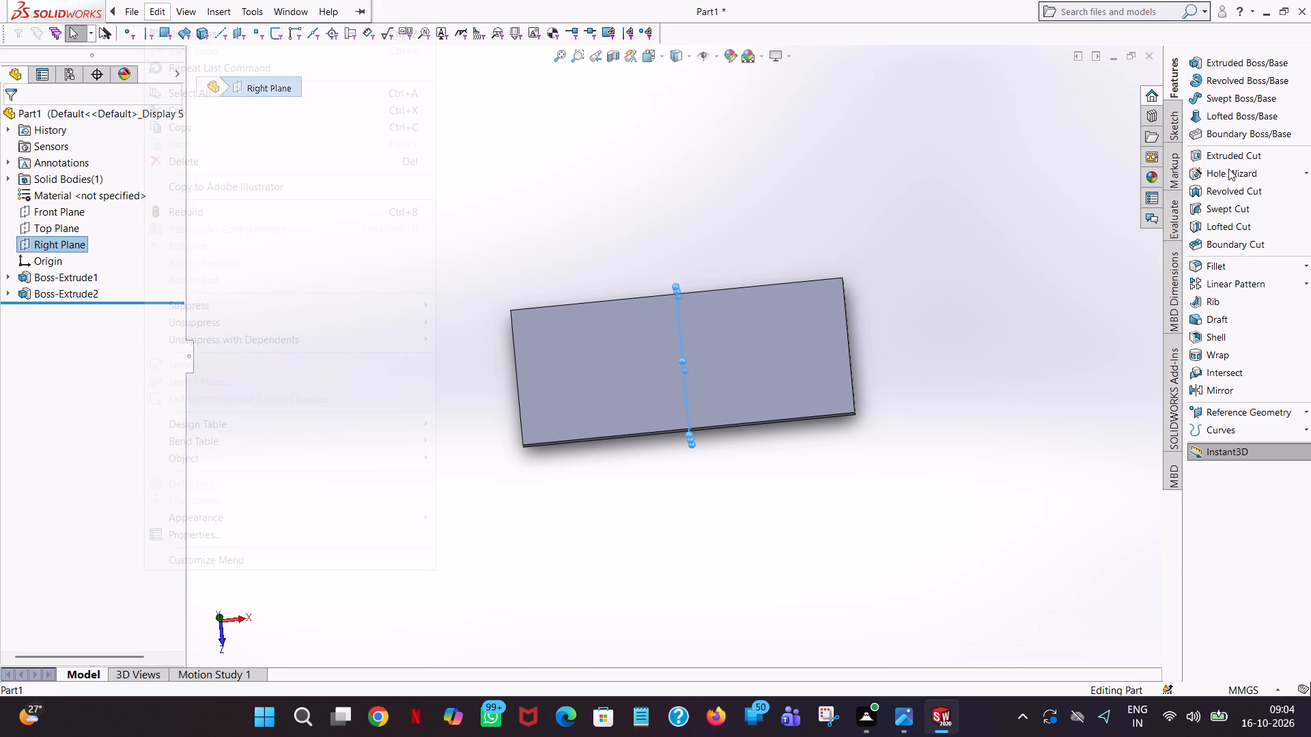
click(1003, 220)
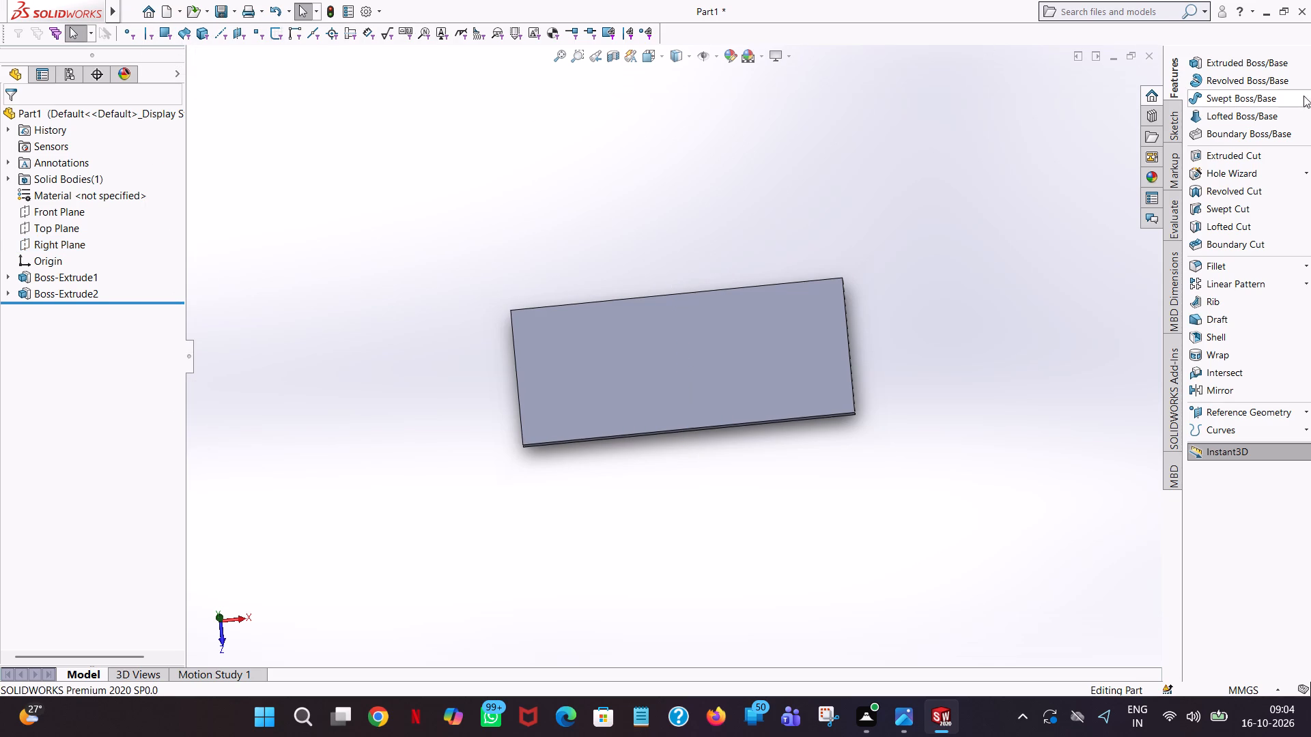
Start a reference plane offset from the Right Plane.
click(87, 244)
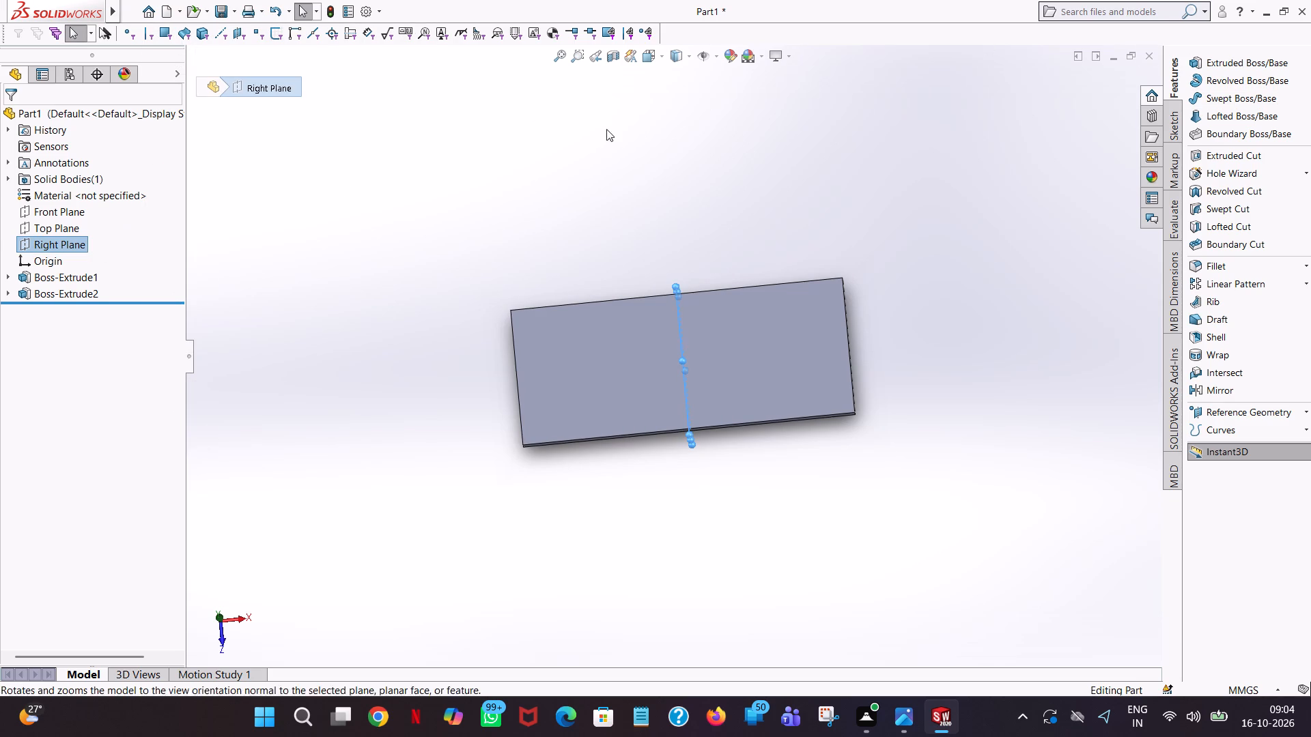
click(1230, 410)
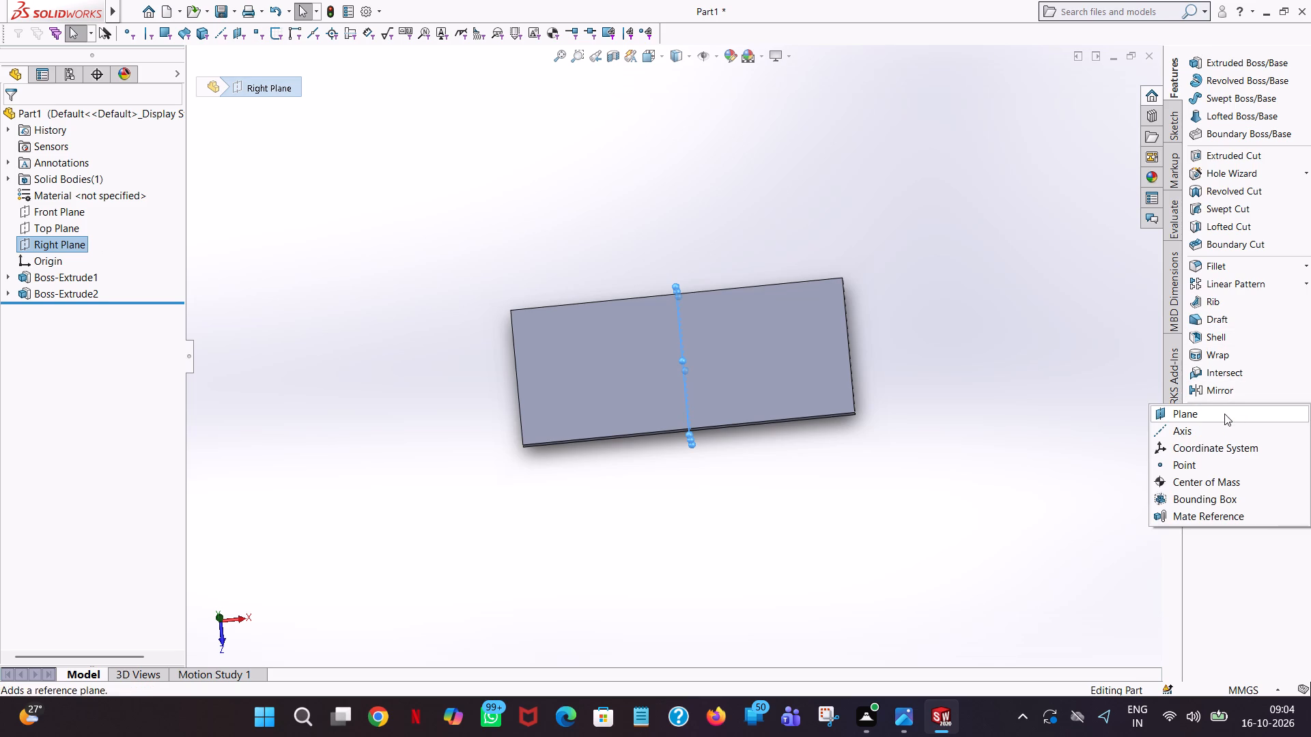
click(1224, 414)
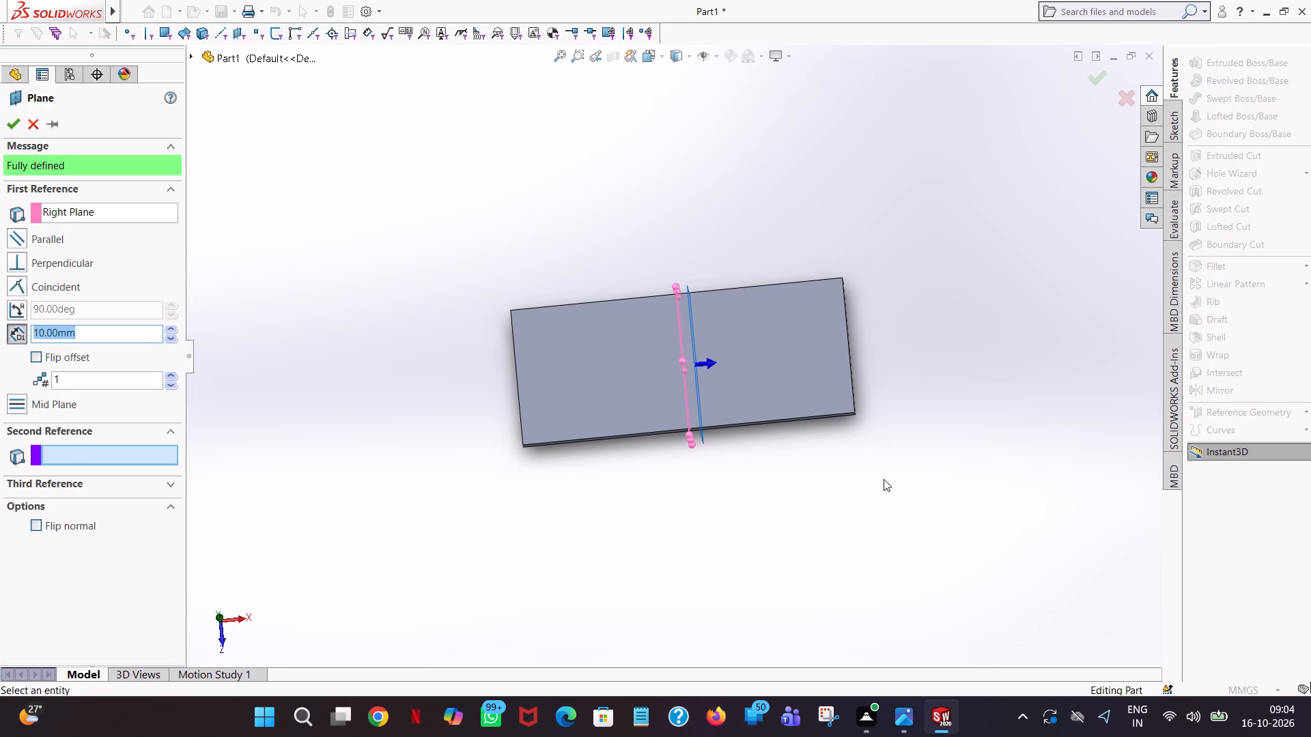
scroll(902, 484, up, 2)
middle_drag(902, 485, 942, 298)
scroll(920, 392, up, 1)
scroll(942, 298, up, 1)
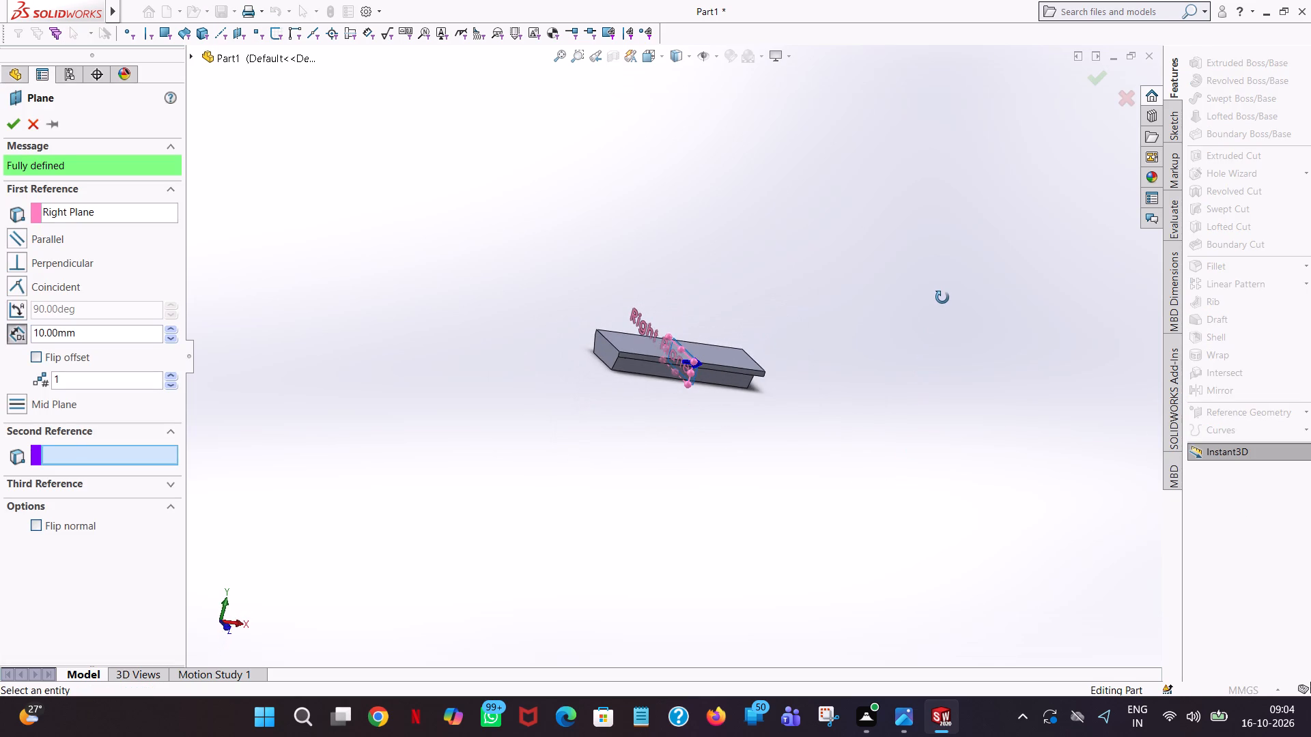
middle_drag(942, 298, 940, 224)
scroll(762, 372, down, 4)
middle_drag(607, 459, 582, 555)
scroll(602, 477, up, 1)
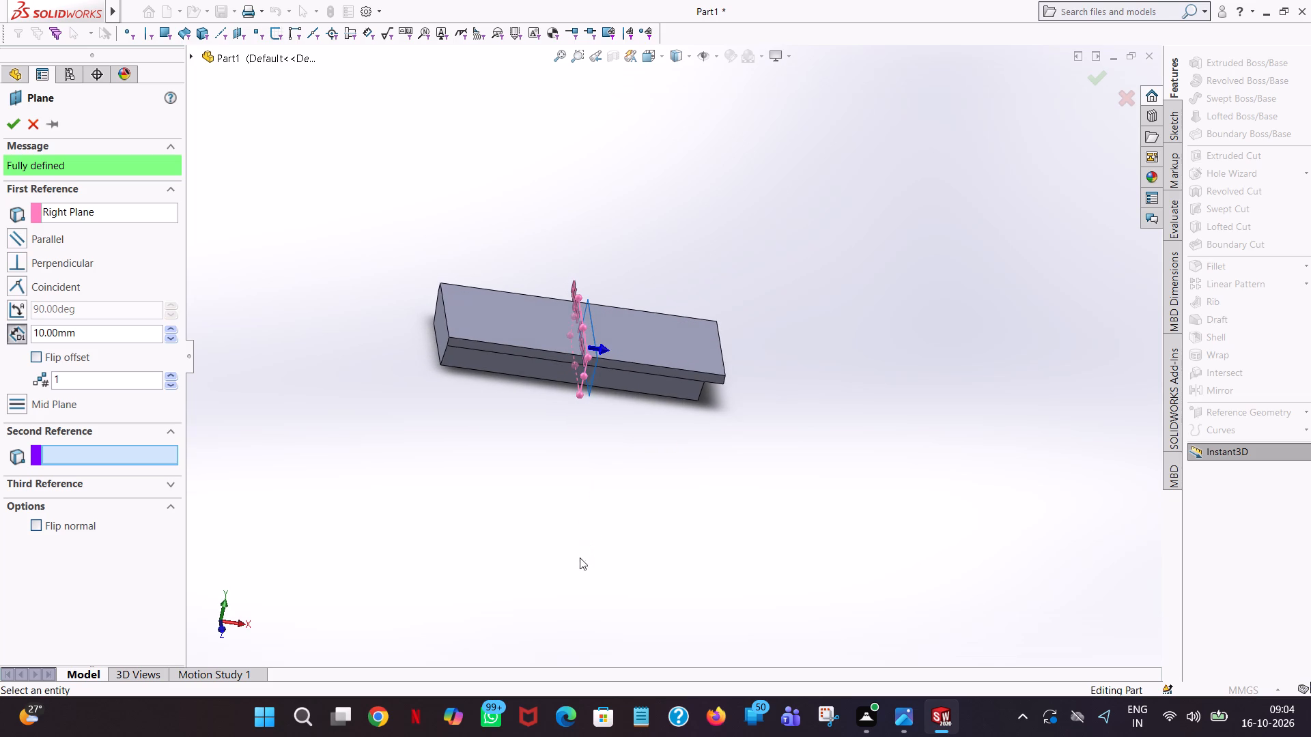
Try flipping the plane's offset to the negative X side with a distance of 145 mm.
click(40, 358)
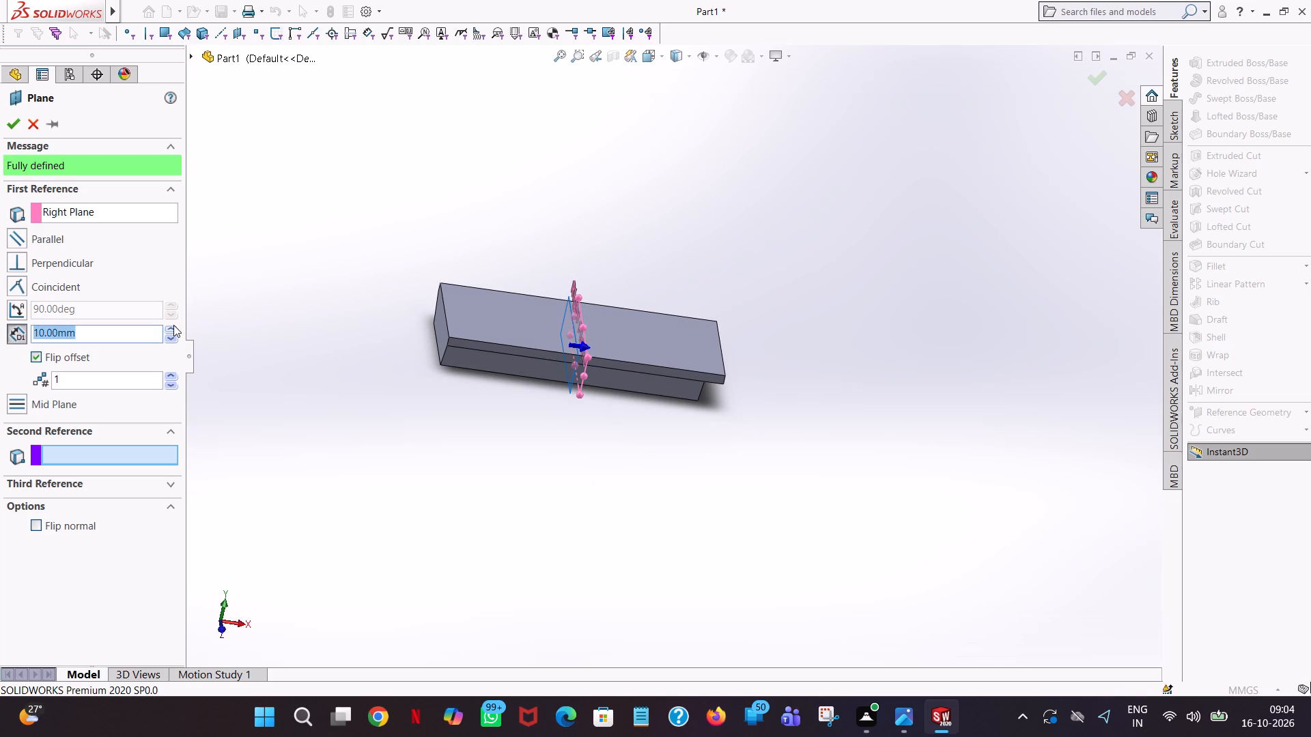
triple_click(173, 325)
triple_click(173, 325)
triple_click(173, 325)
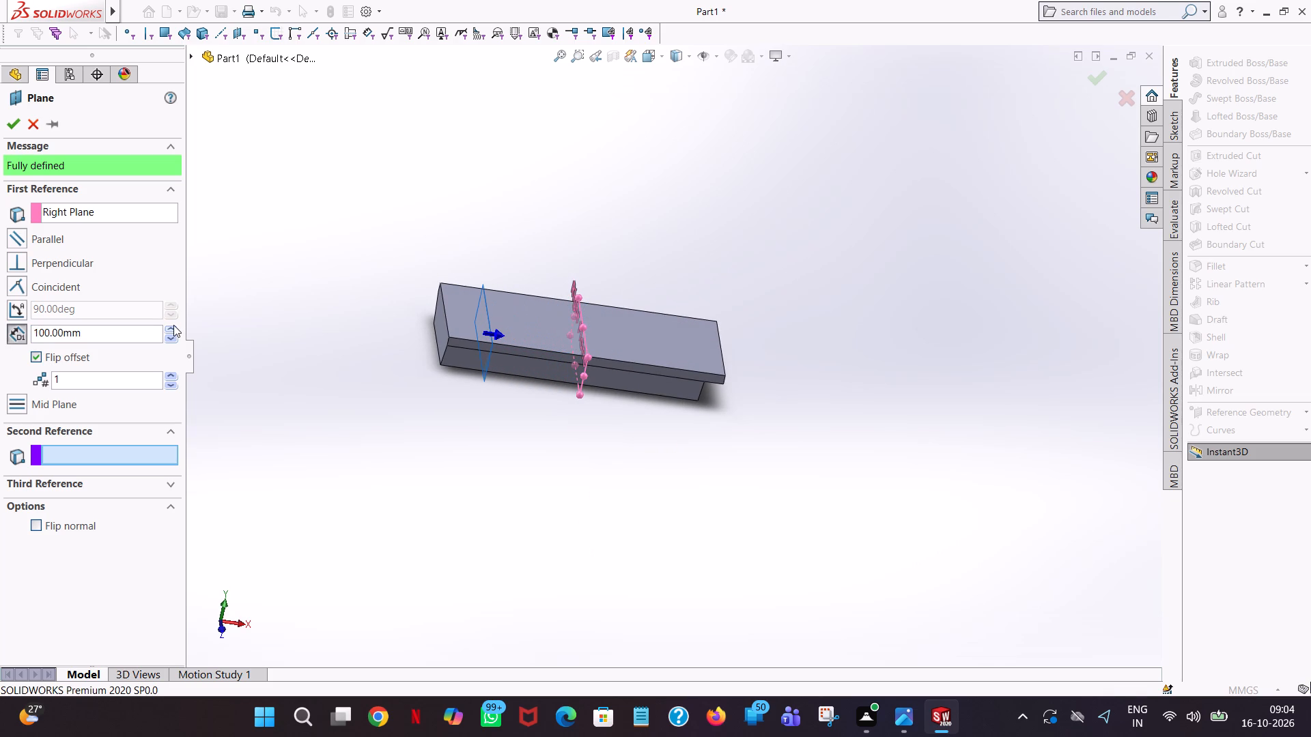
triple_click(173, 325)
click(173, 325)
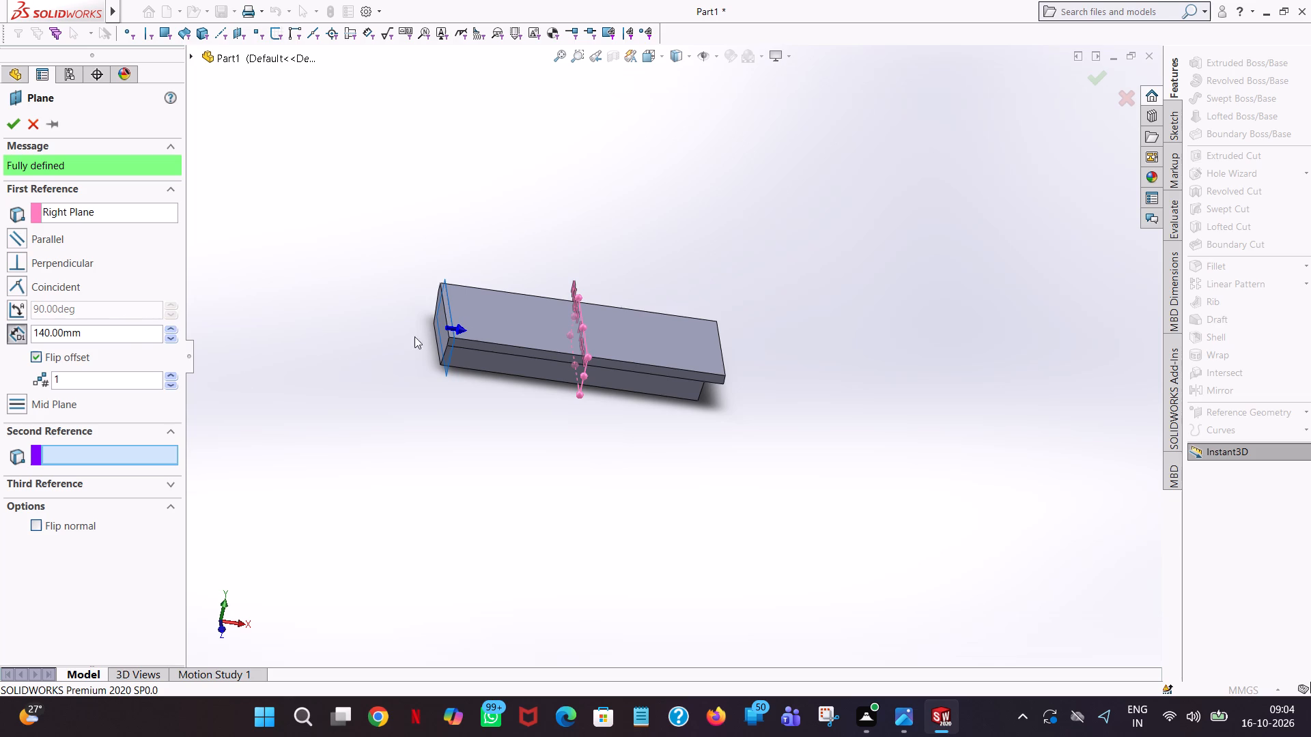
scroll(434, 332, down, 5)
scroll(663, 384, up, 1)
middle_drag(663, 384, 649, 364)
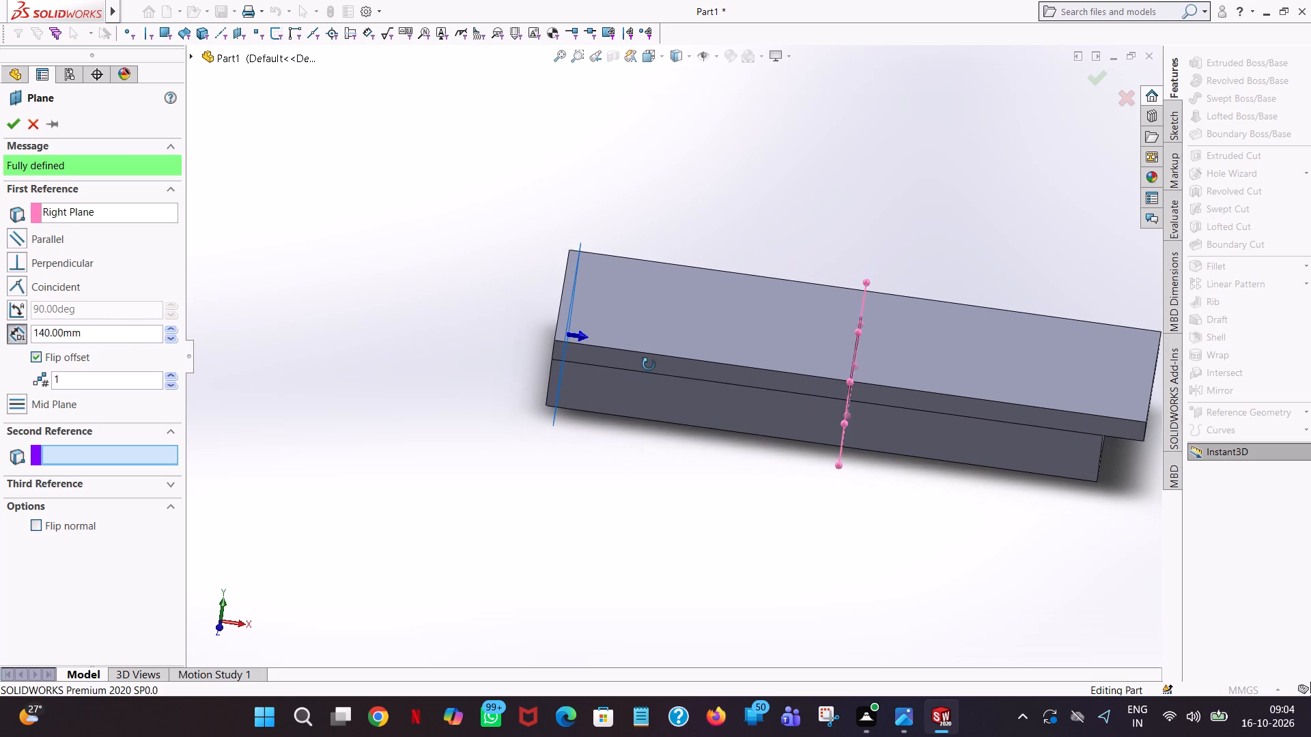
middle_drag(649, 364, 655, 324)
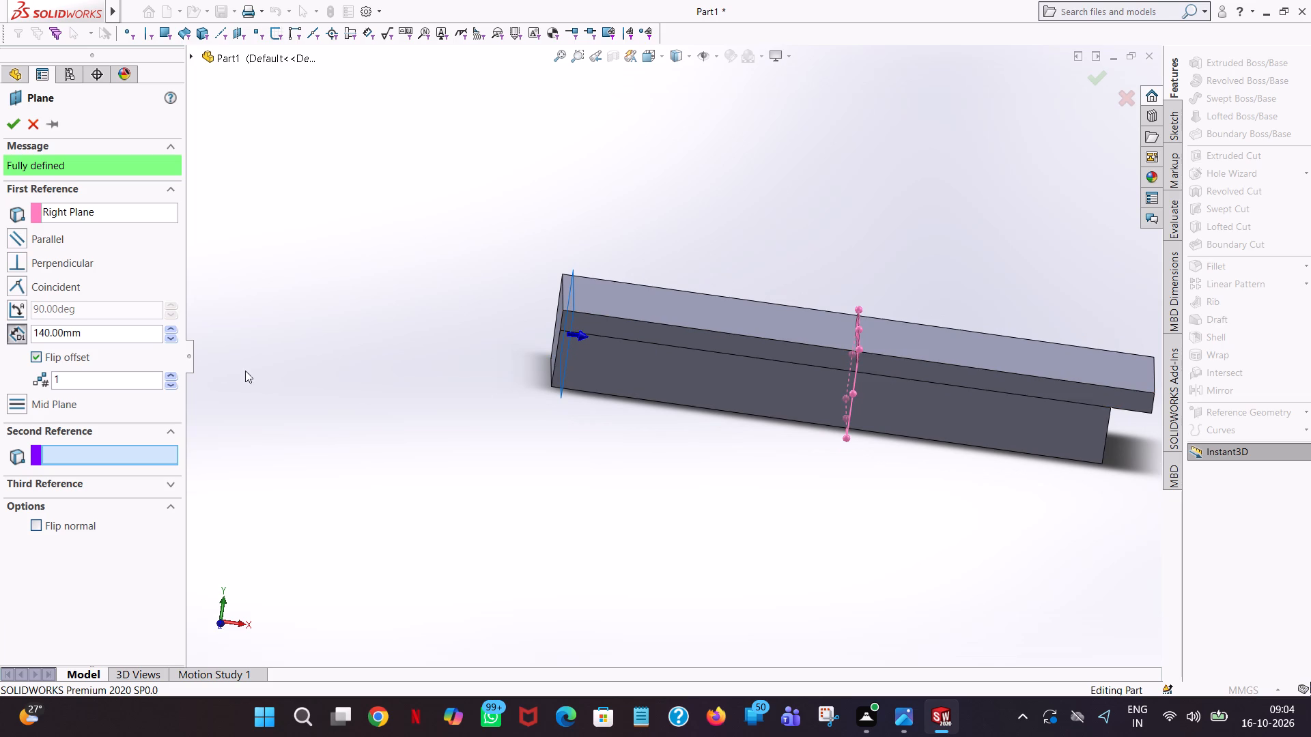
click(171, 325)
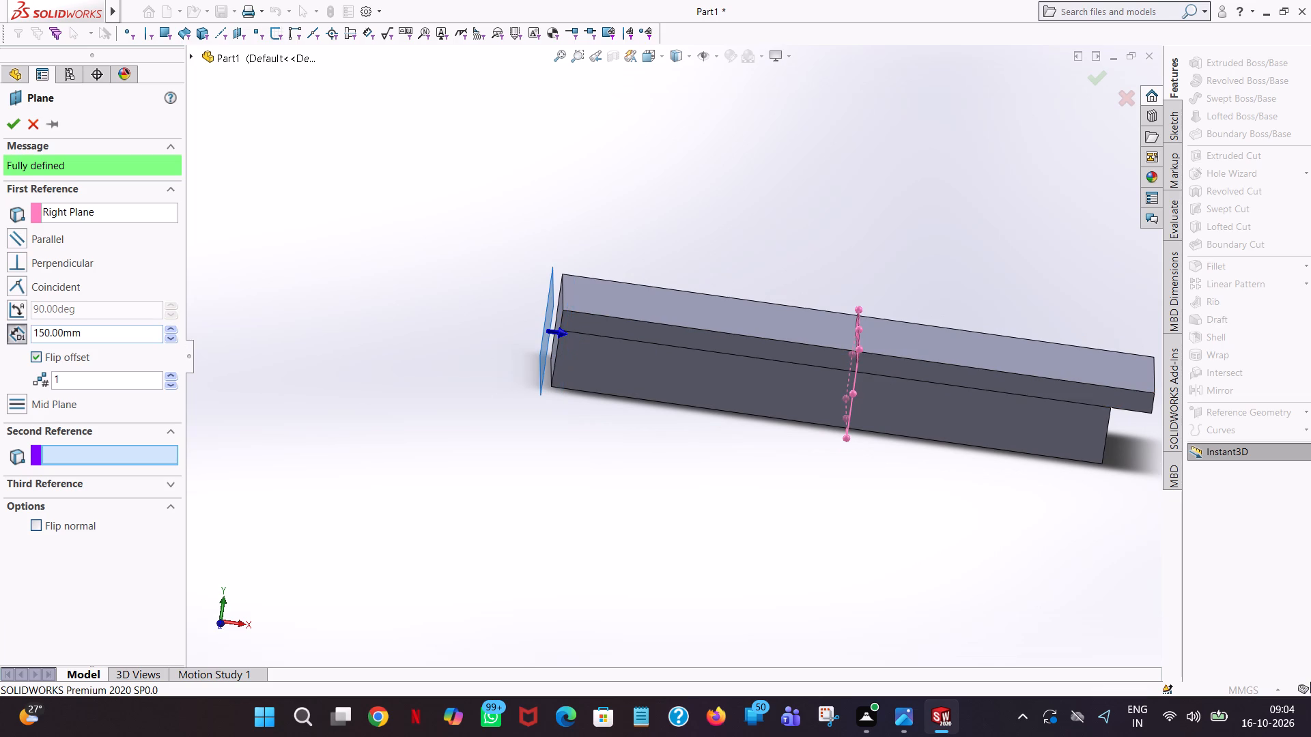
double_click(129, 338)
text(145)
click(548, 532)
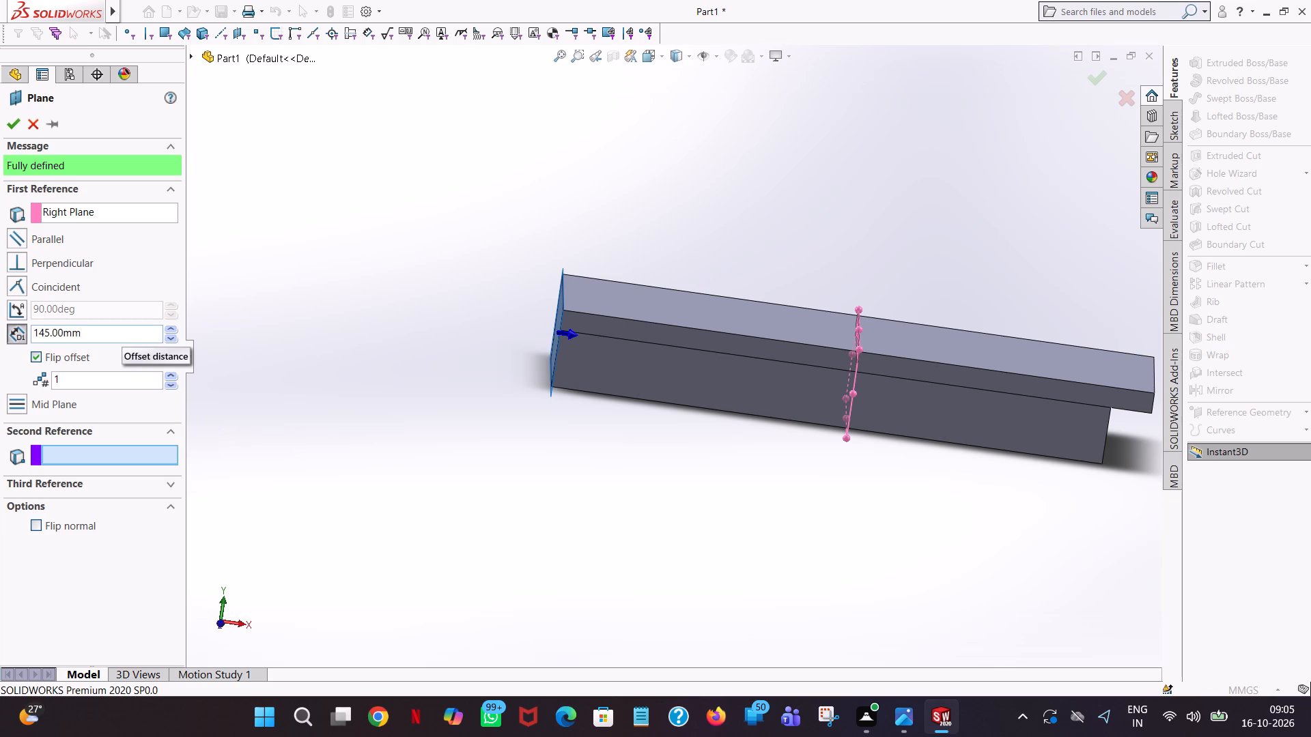
Return the offset to the positive X side, set the distance to 25 mm, and create the reference plane.
click(40, 355)
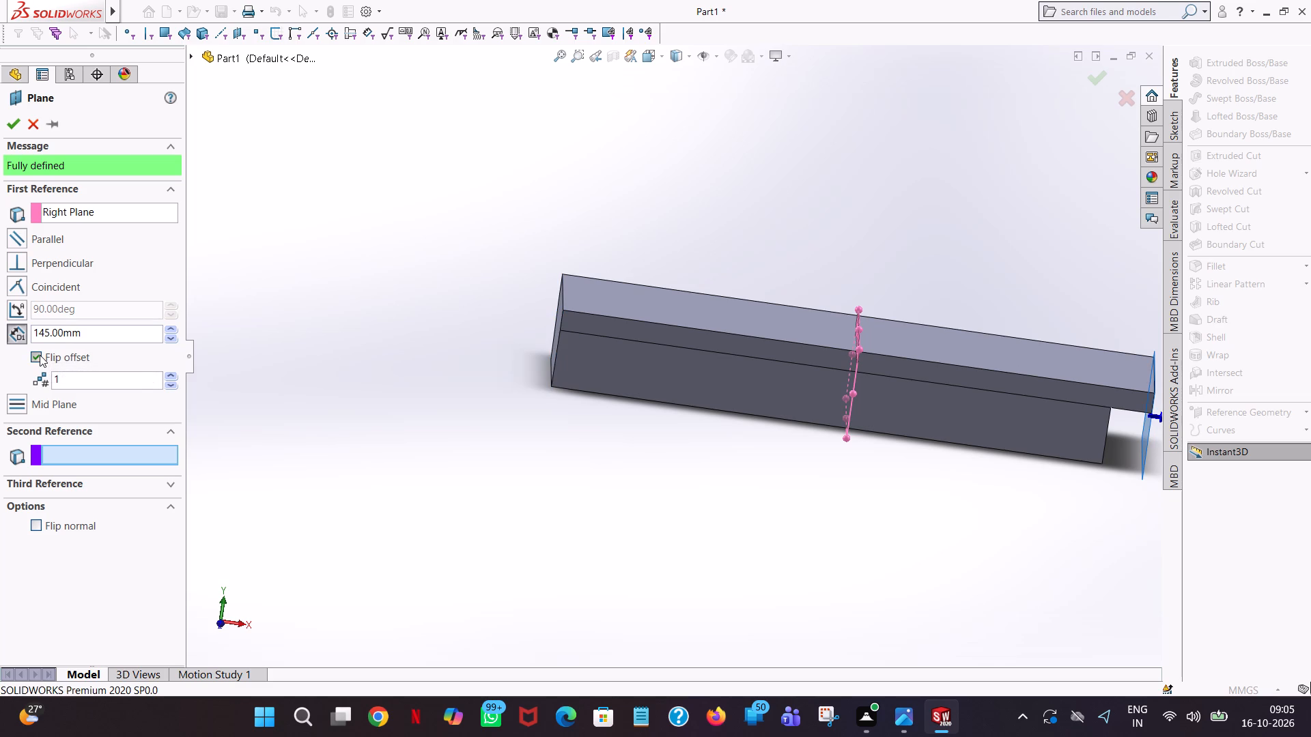
click(40, 355)
click(40, 355)
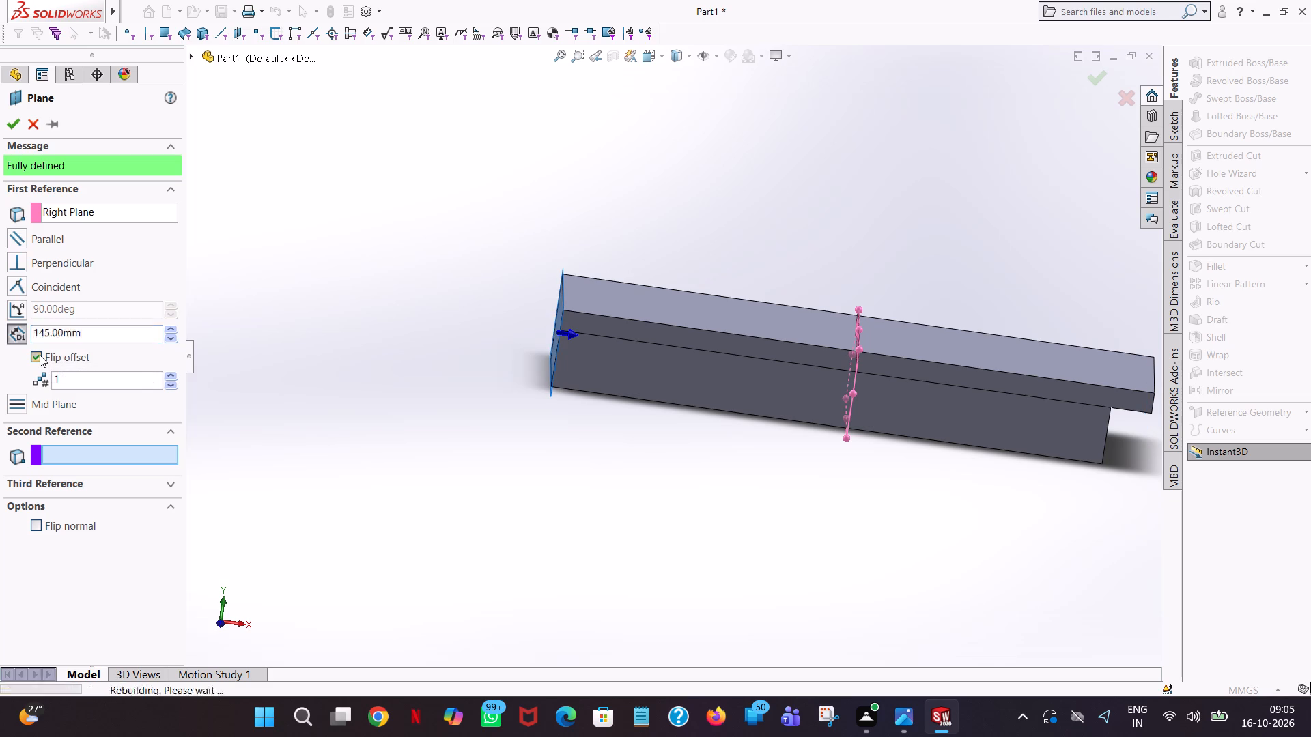
double_click(97, 334)
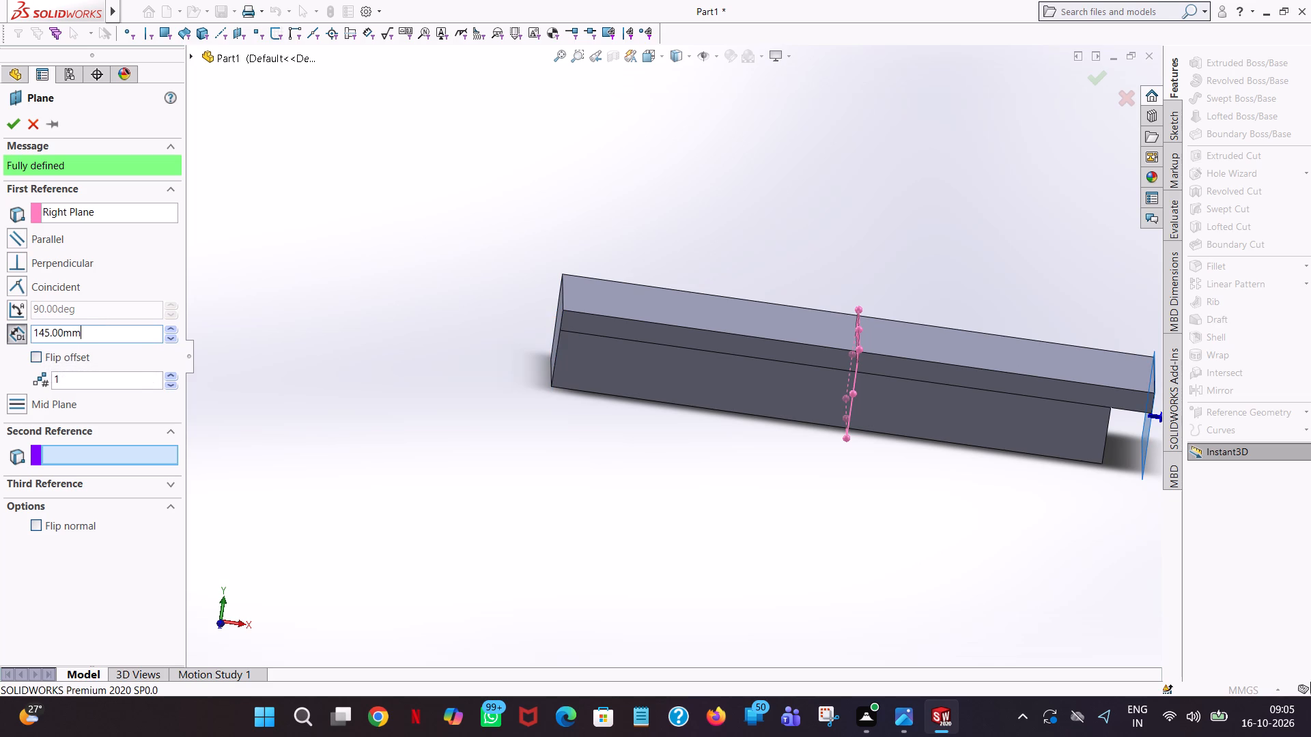
text(25)
key(Return)
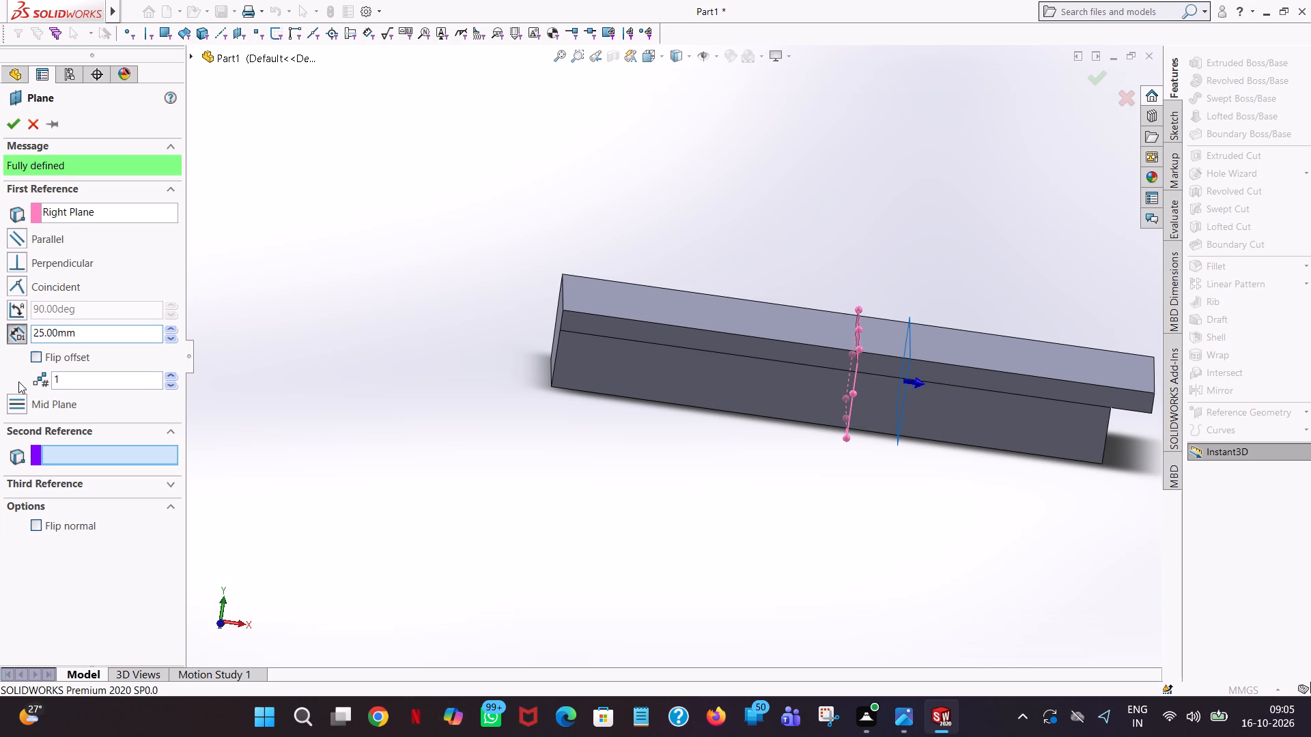
click(16, 116)
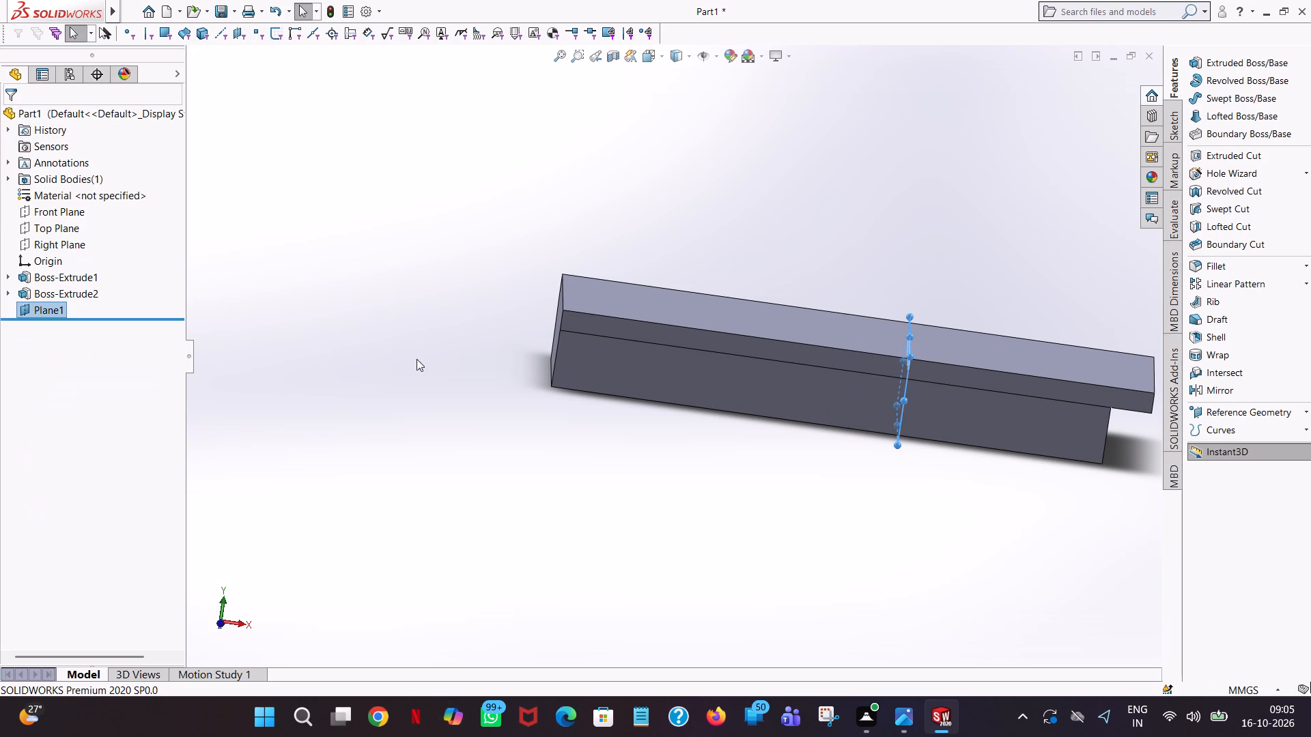
Open a new sketch on the 25 mm offset plane.
click(45, 306)
click(53, 290)
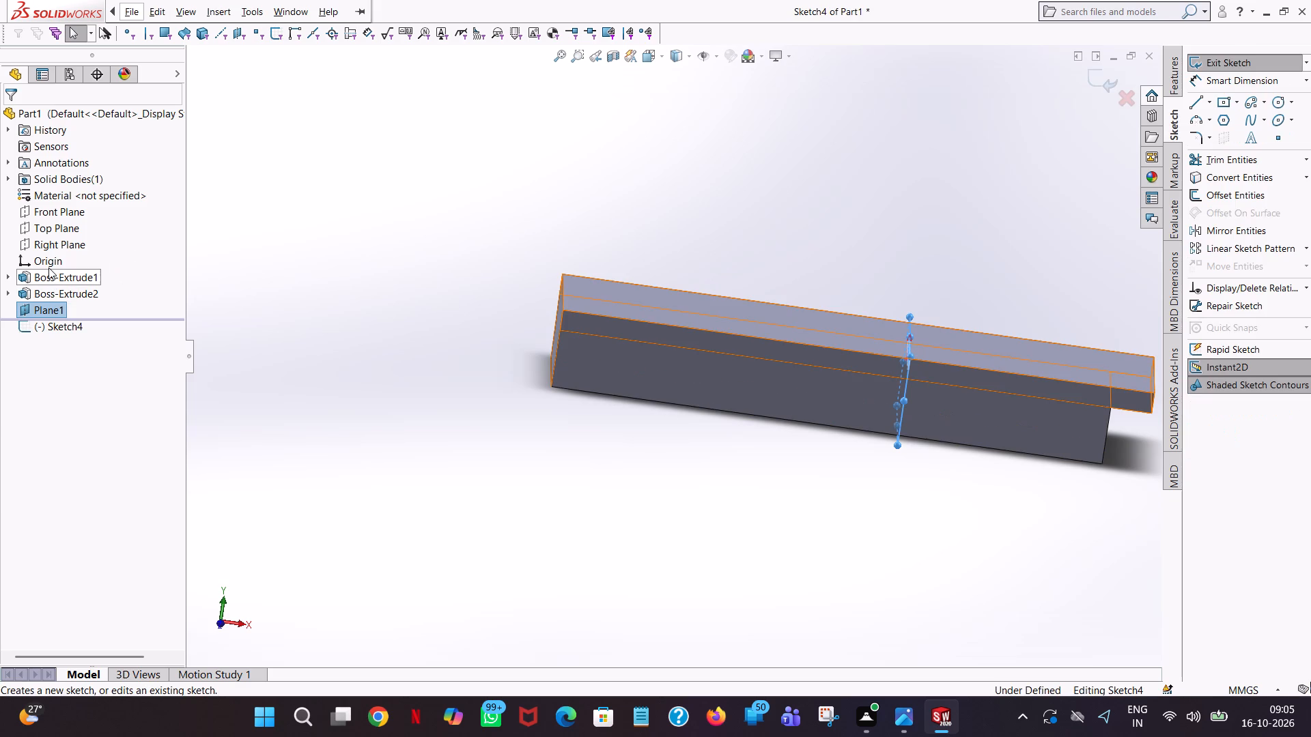
key(space)
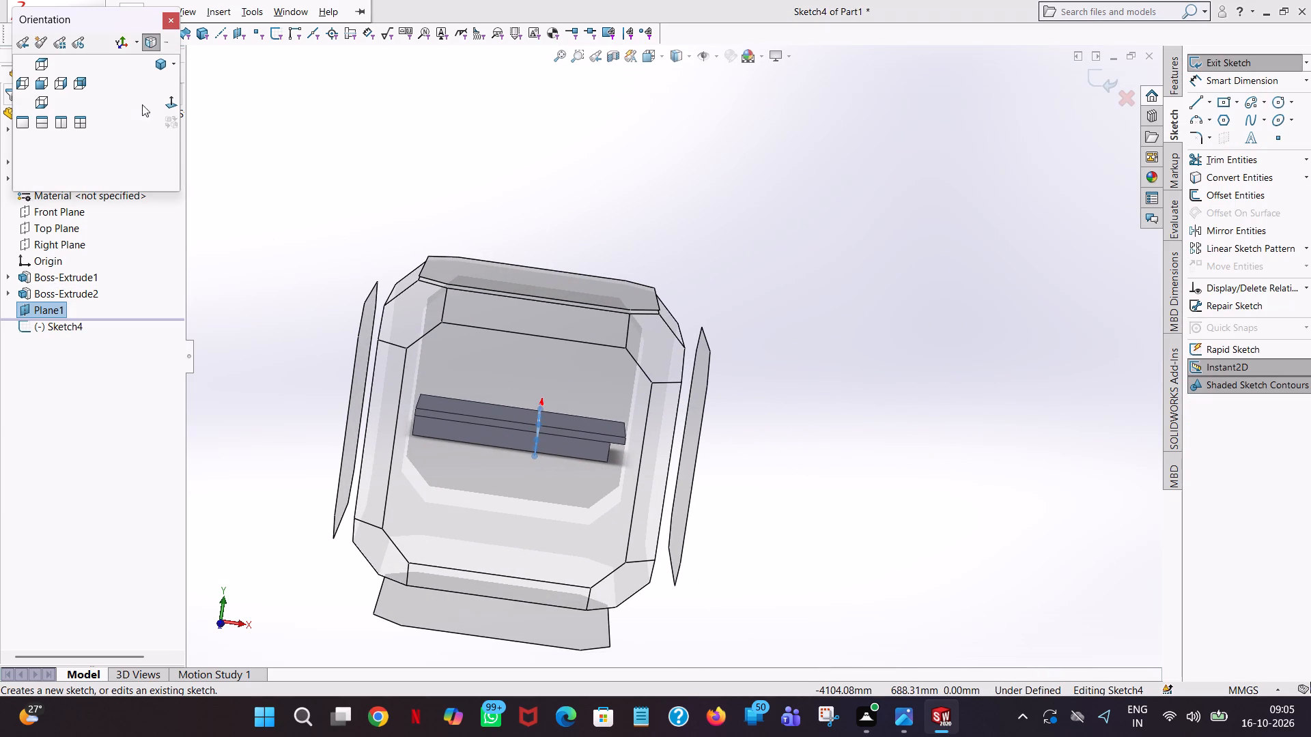
click(166, 104)
middle_drag(683, 246, 683, 267)
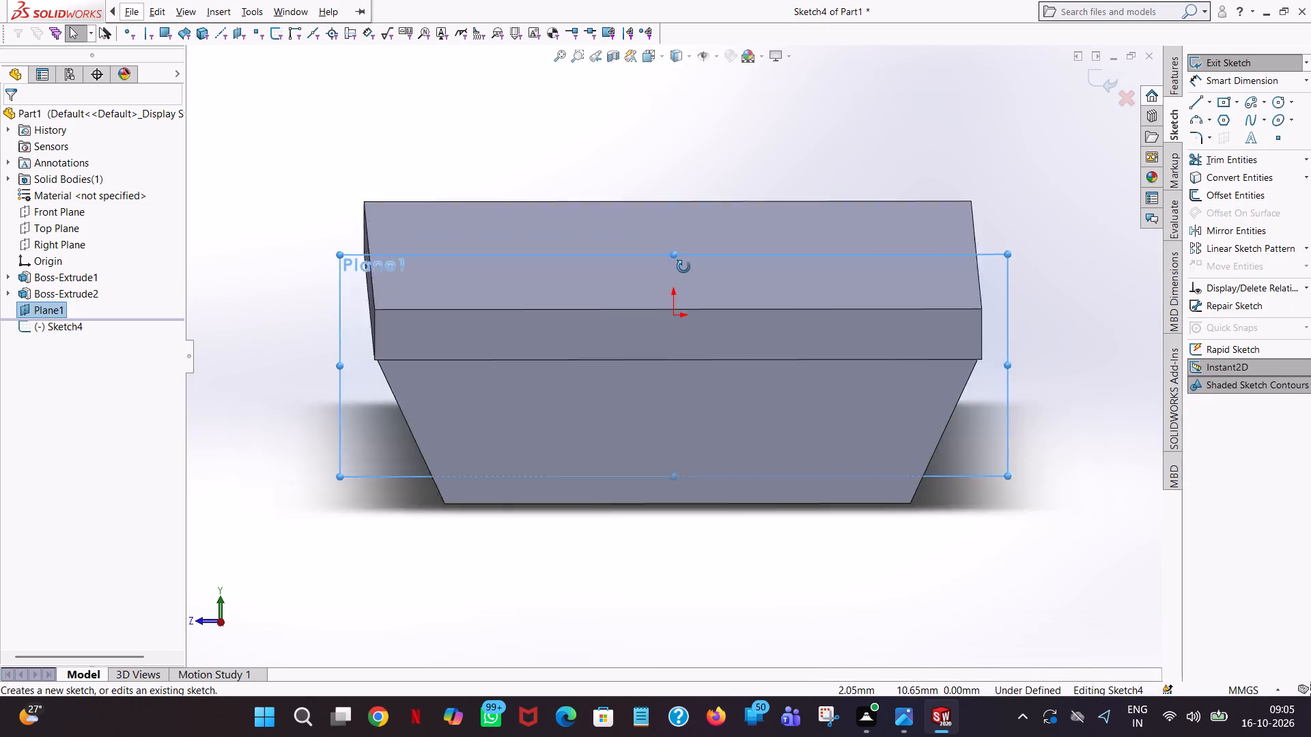
middle_drag(683, 267, 850, 280)
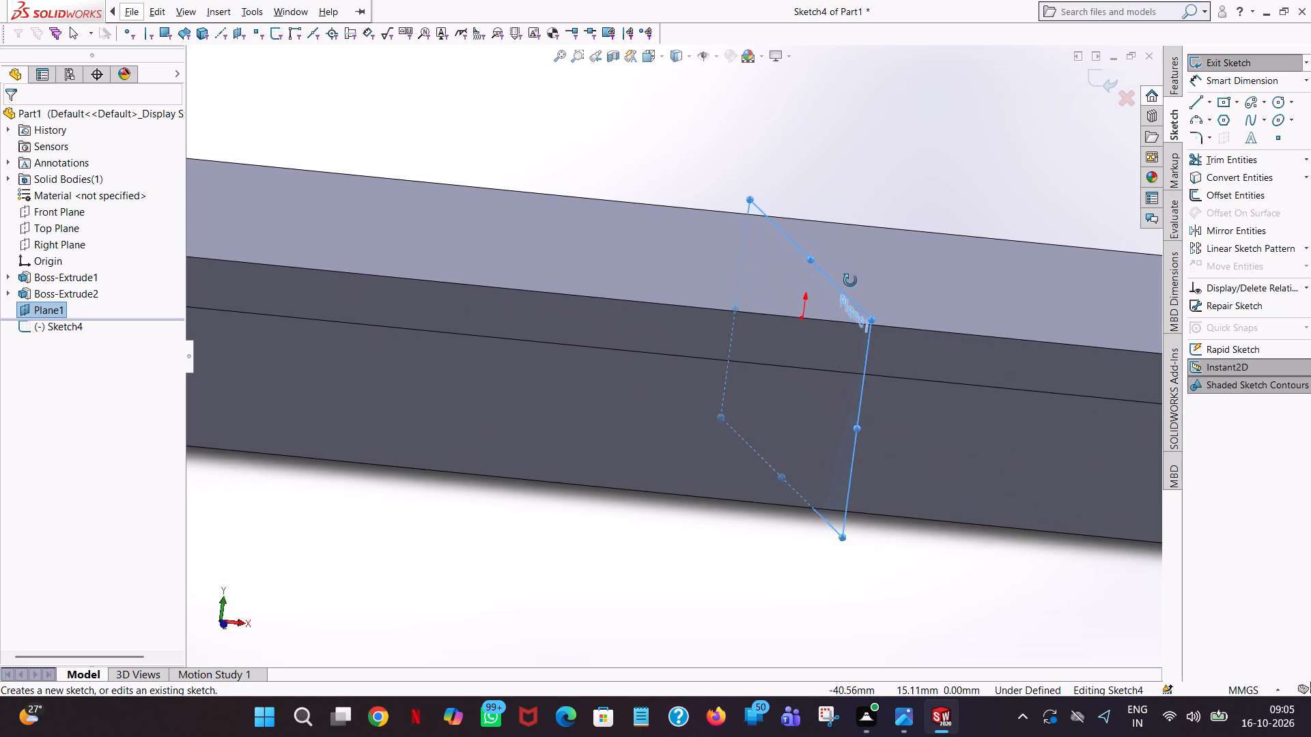
middle_drag(850, 280, 721, 278)
scroll(729, 267, up, 2)
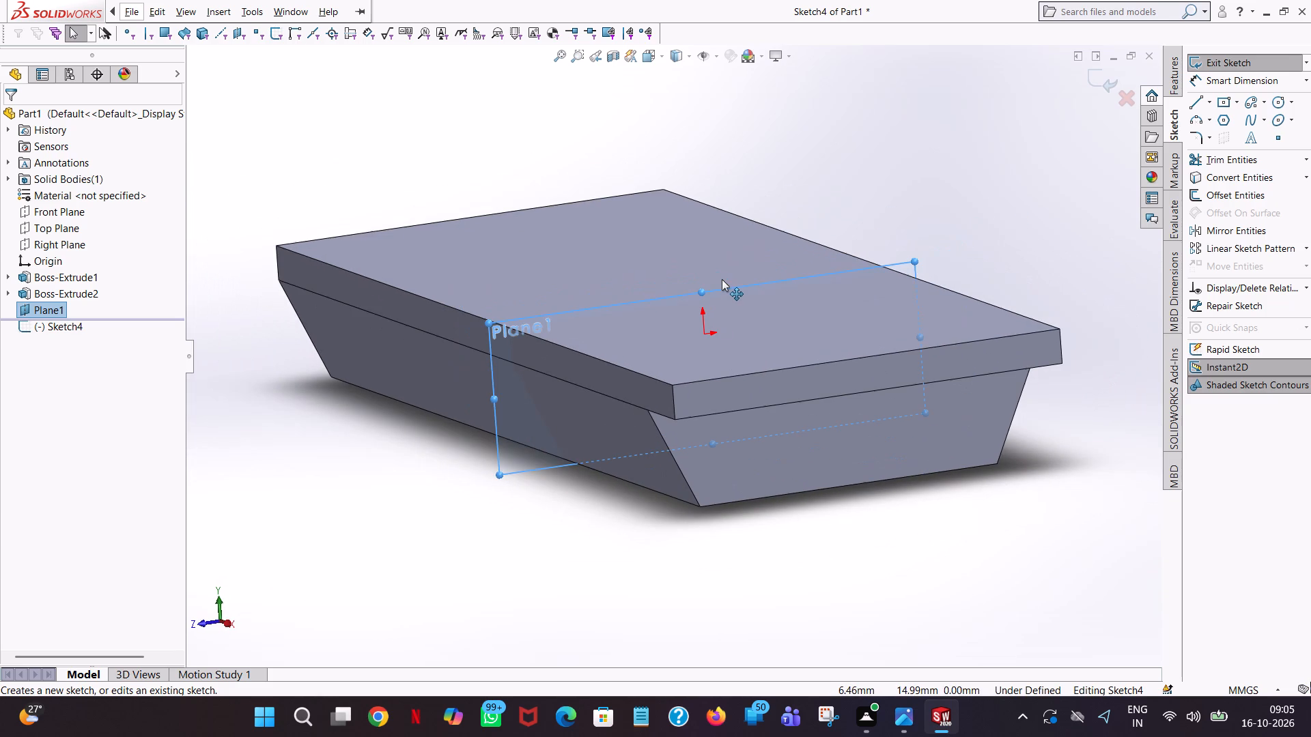
key(space)
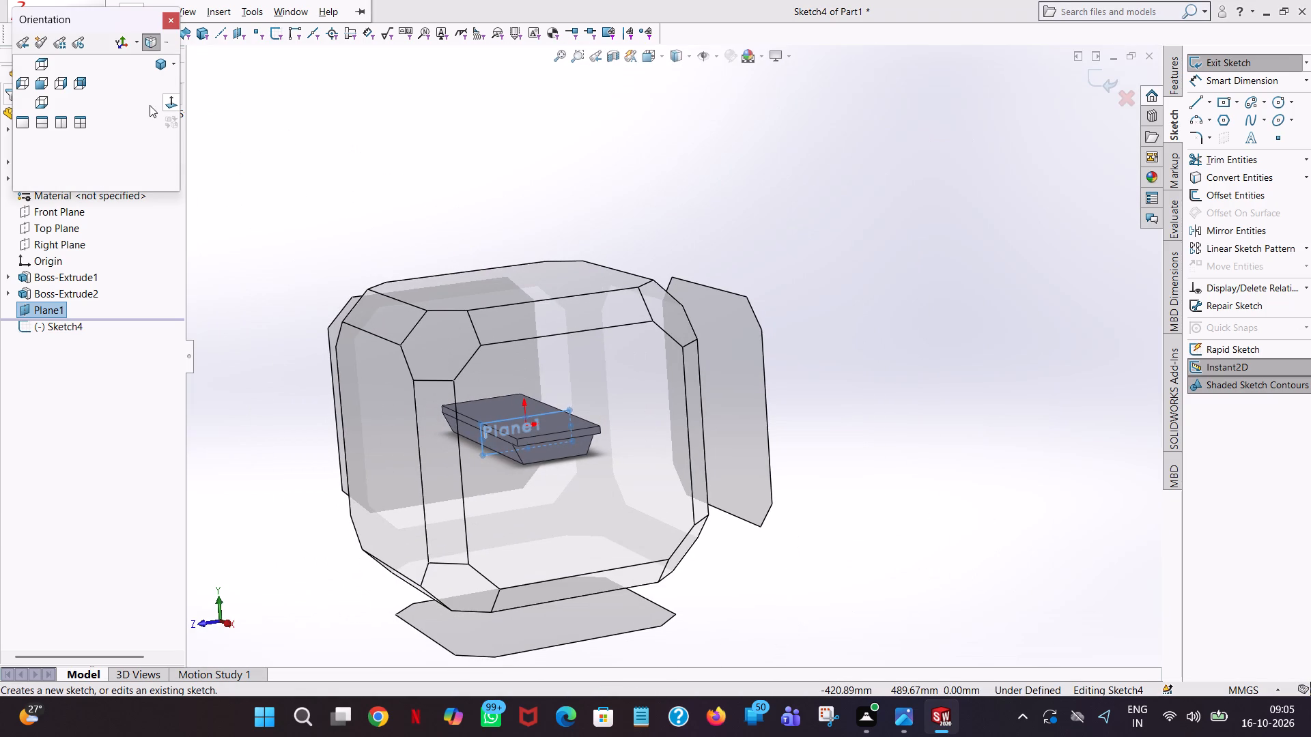
click(177, 105)
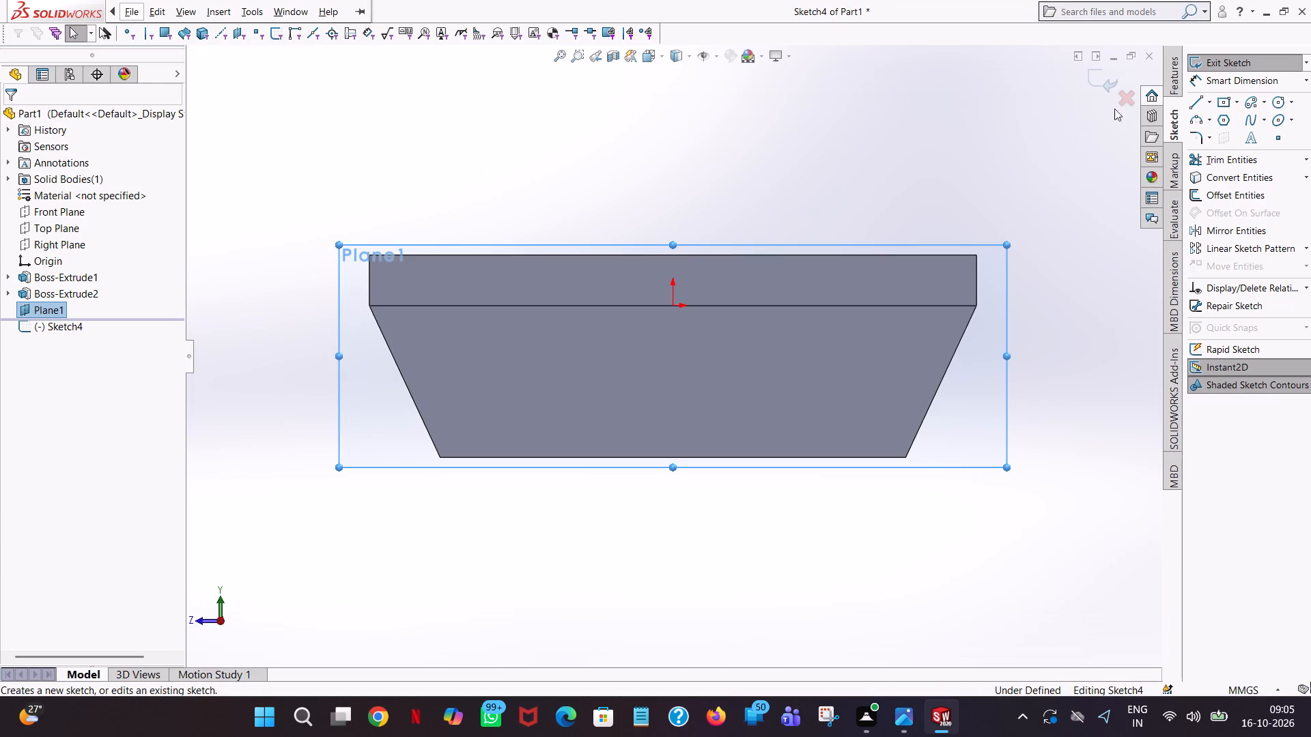
Sketch a vertical line 100 mm long upward from the plate's top edge, in line with the origin.
click(1196, 98)
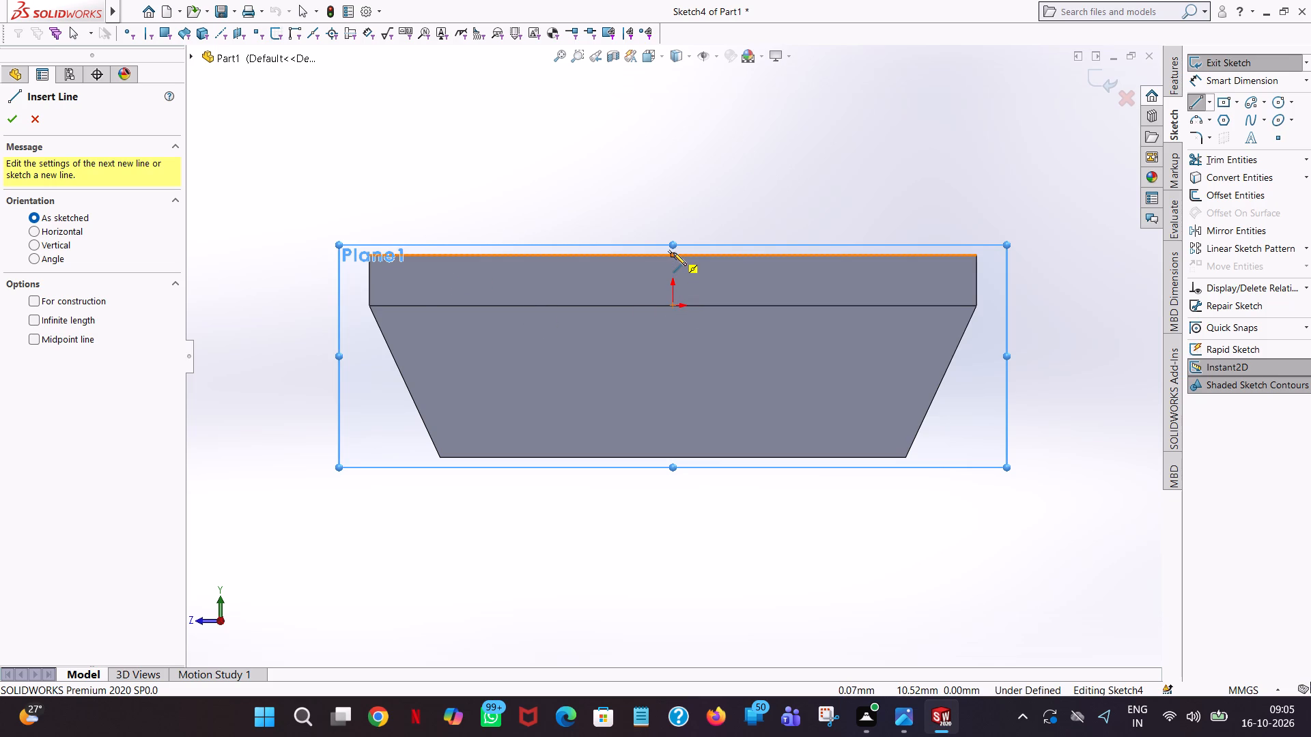
click(673, 252)
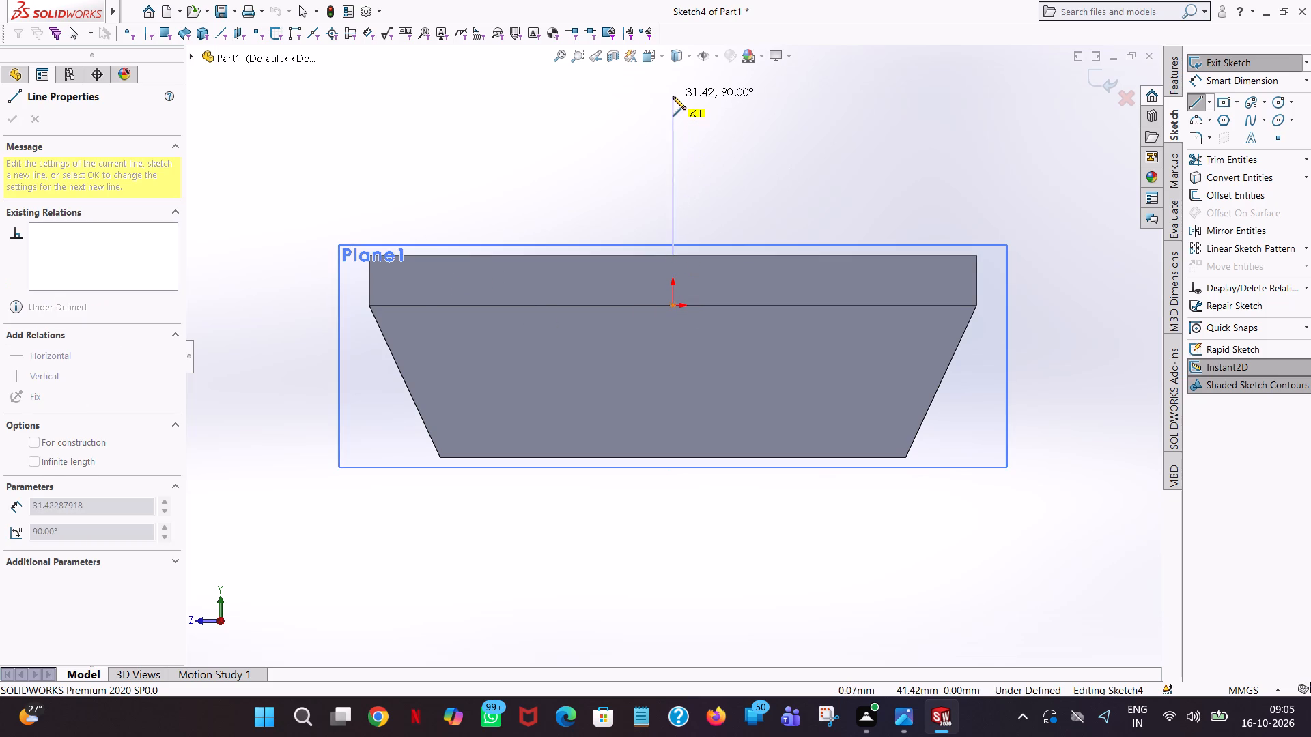
click(673, 95)
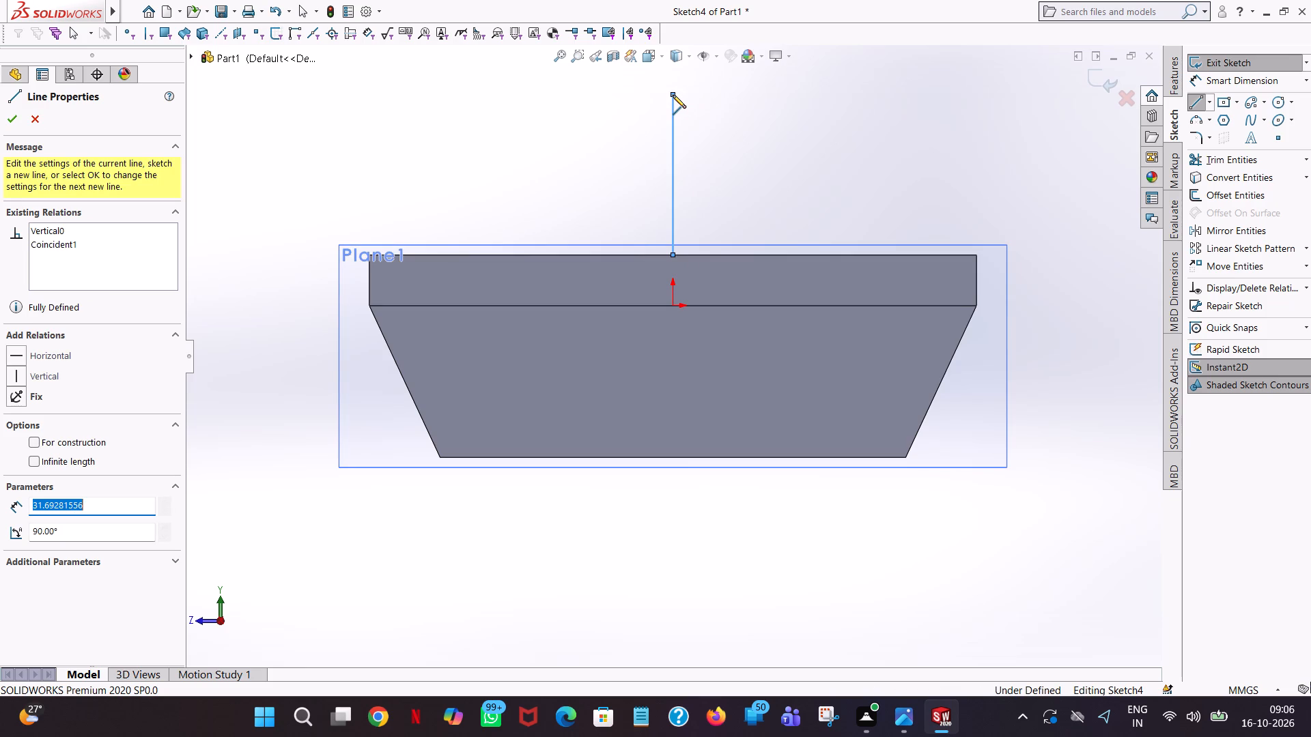
text(100)
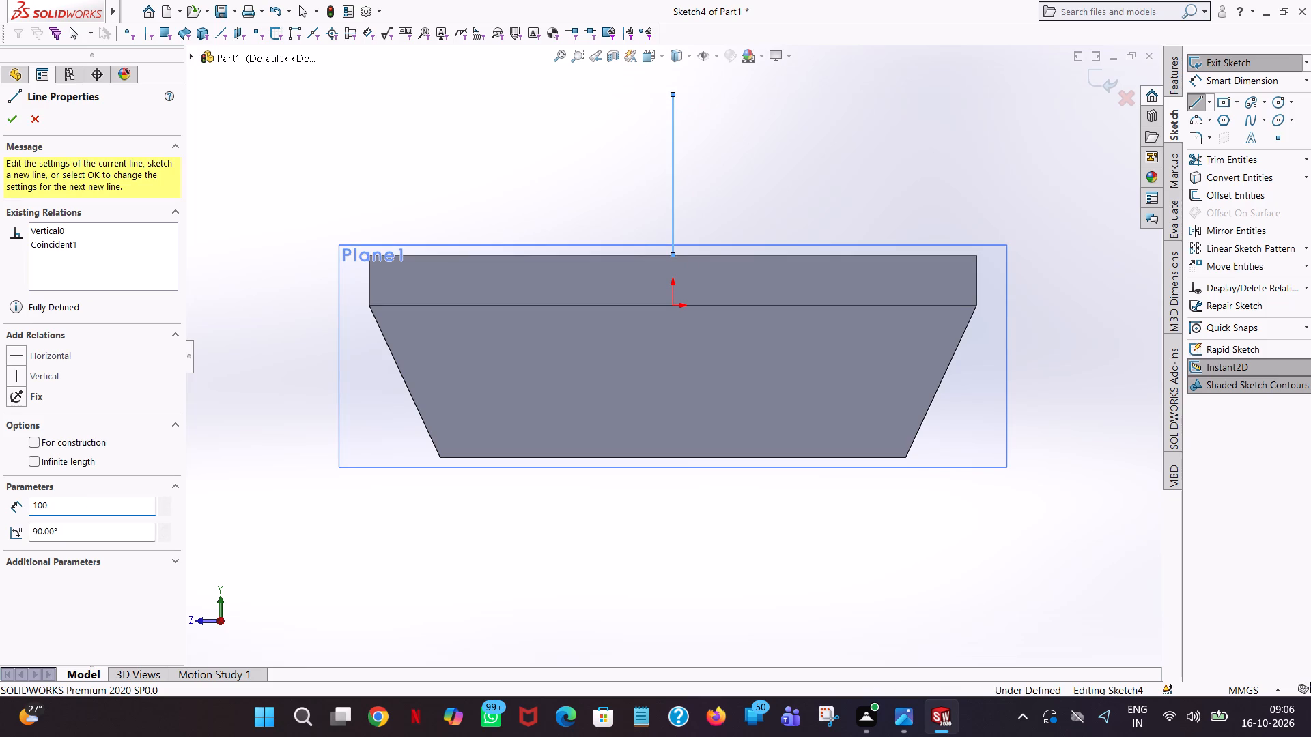
key(Return)
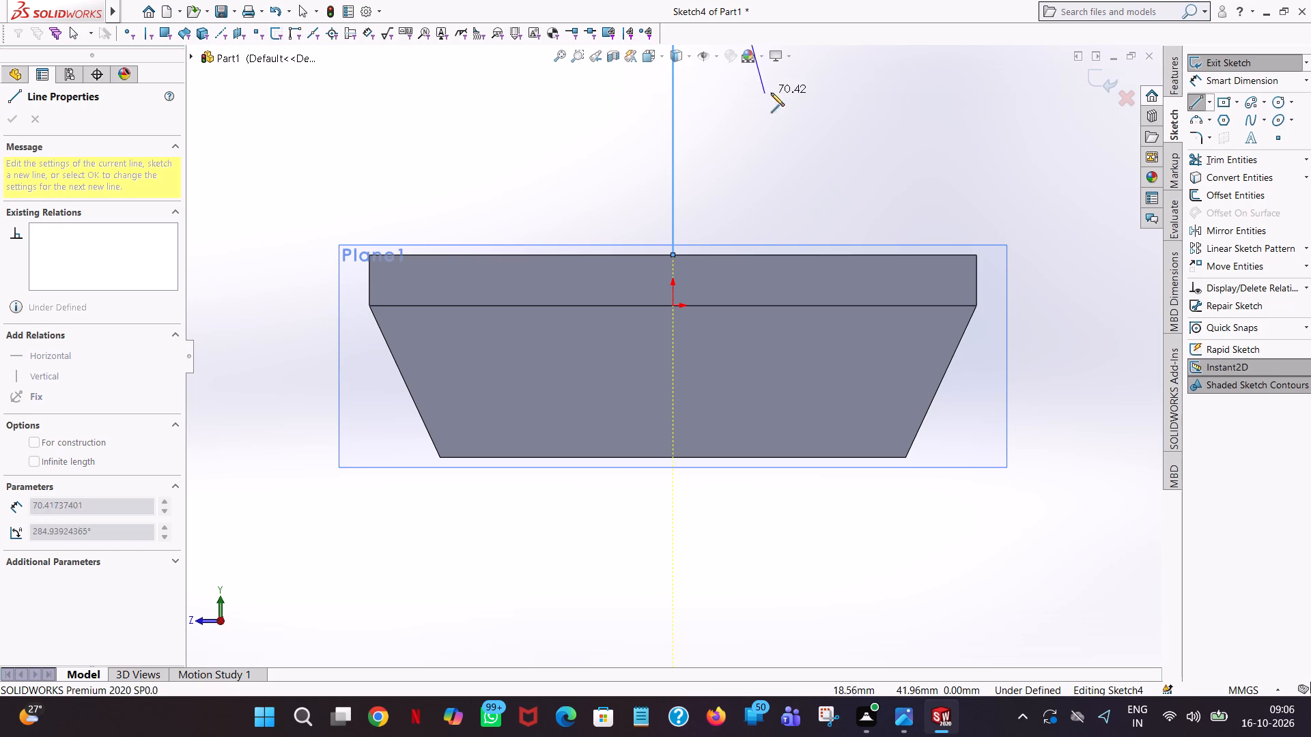
Sketch a 40 mm horizontal line from the vertical line's upper end toward the negative Z side.
scroll(788, 91, up, 5)
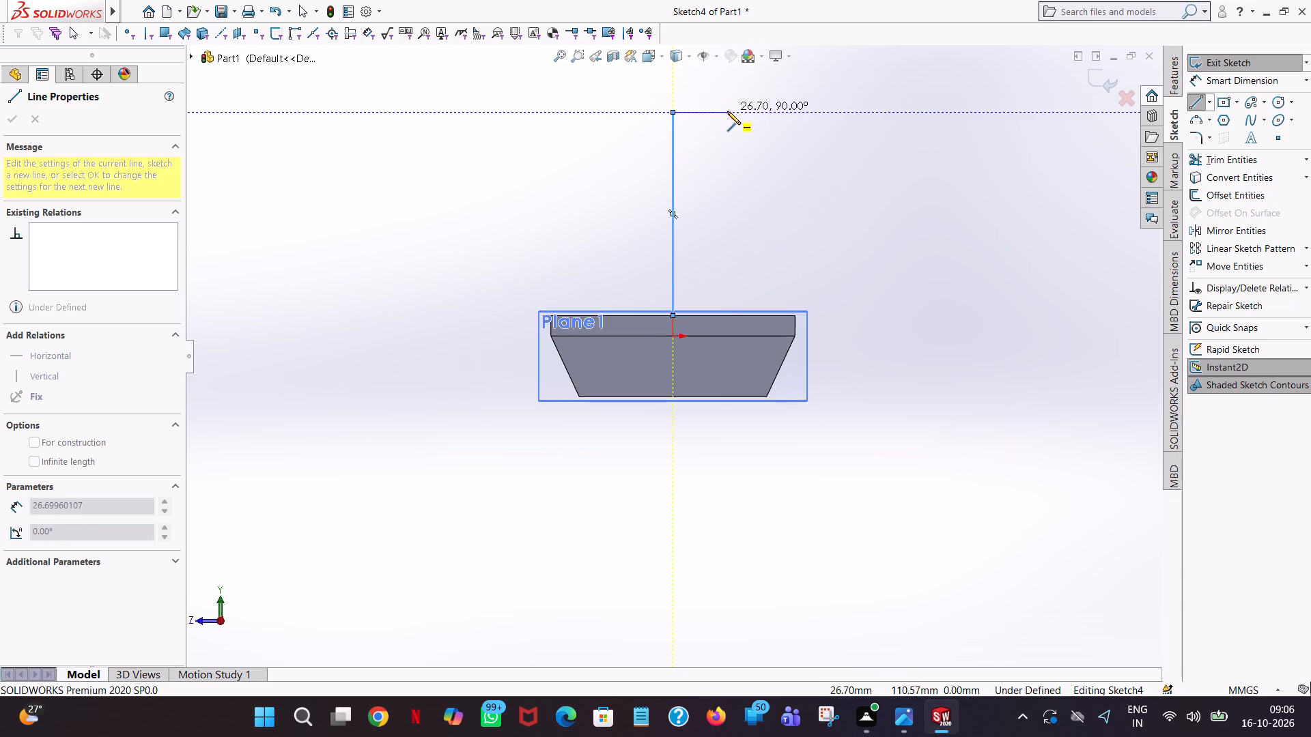
click(727, 111)
key(4)
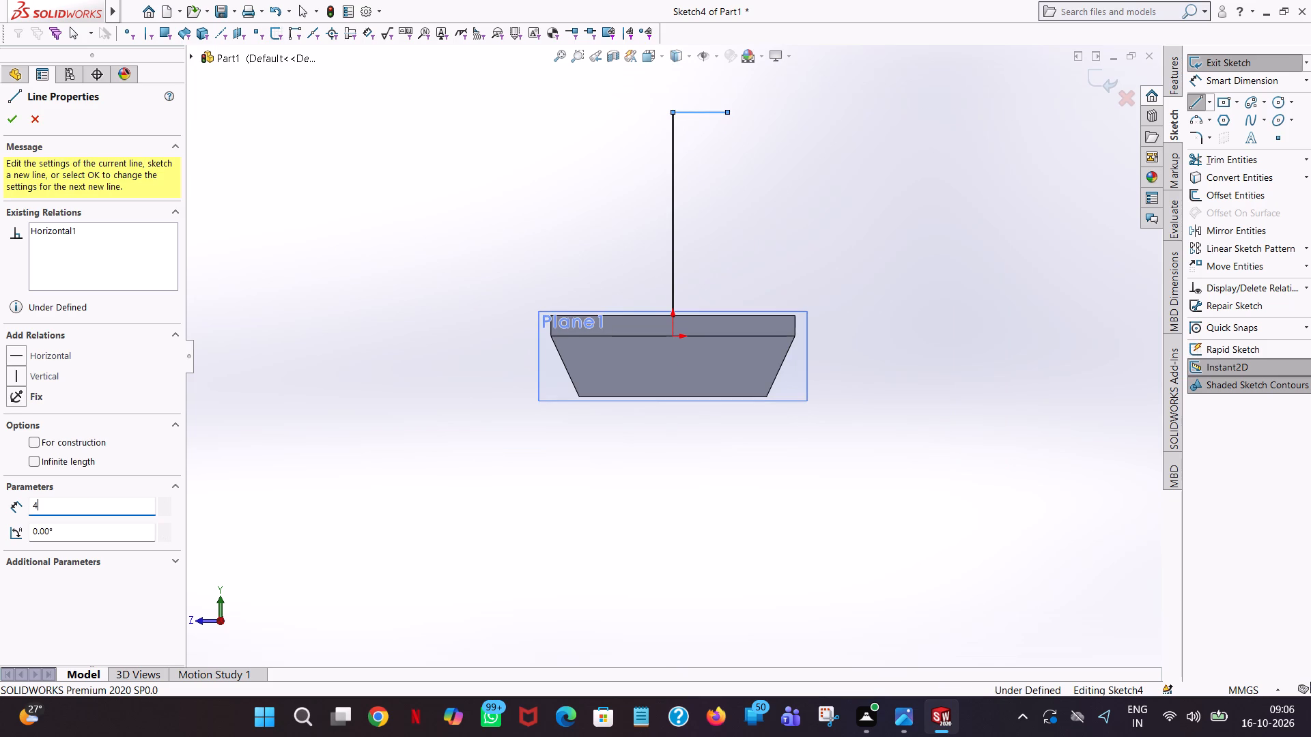
key(0)
key(Return)
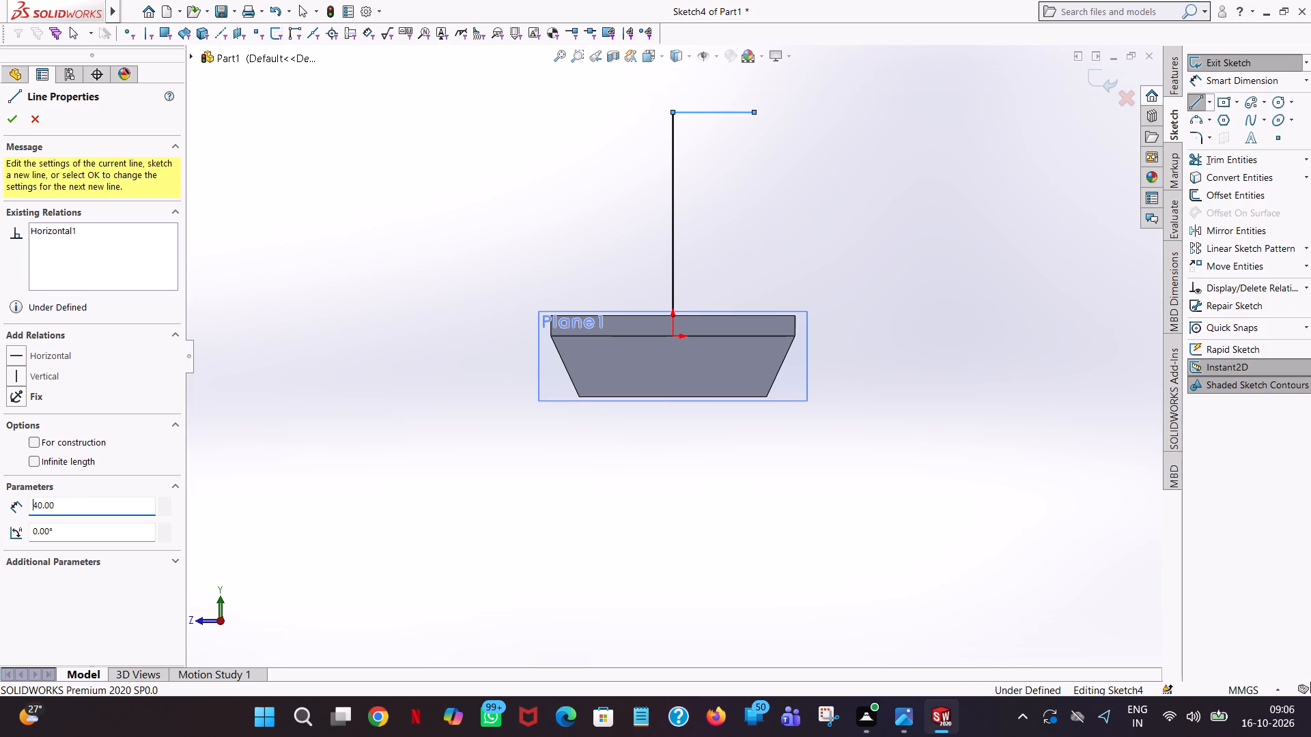
right_click(727, 111)
click(761, 124)
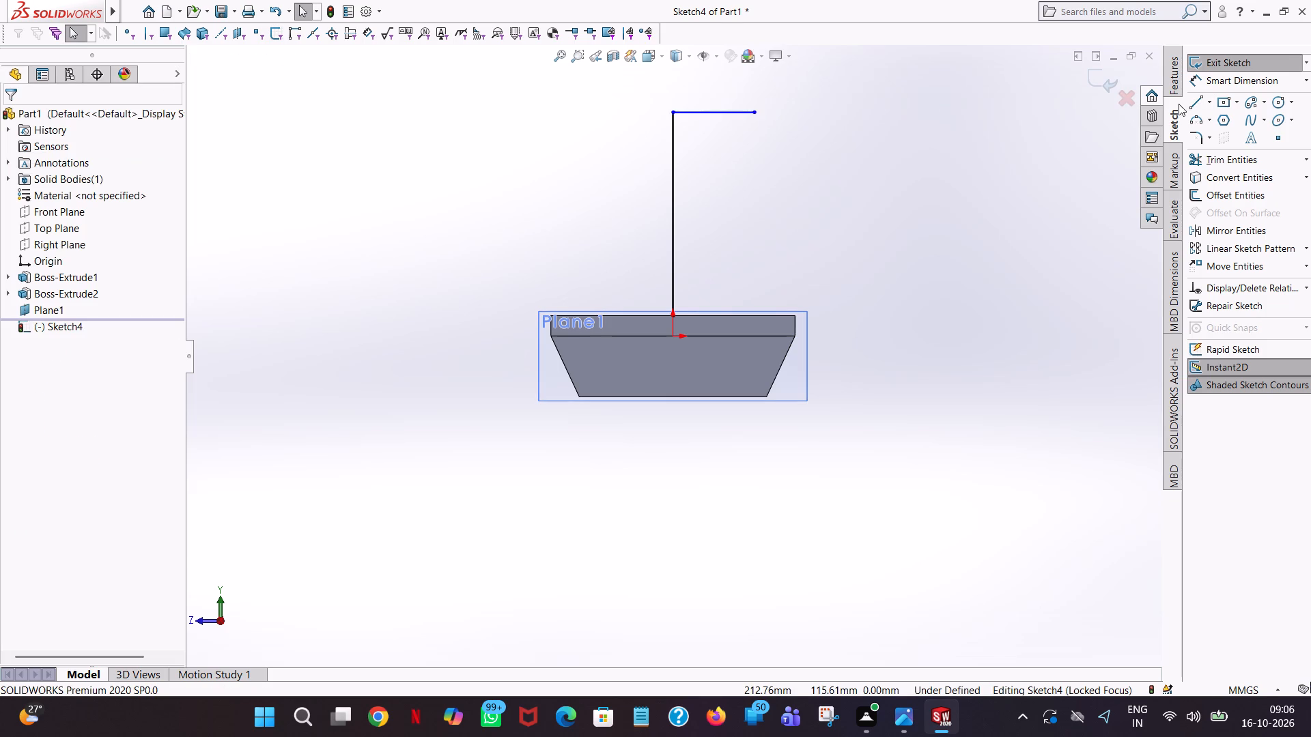
Sketch a second 40 mm horizontal line from the vertical line's upper end toward the positive Z side.
click(1192, 102)
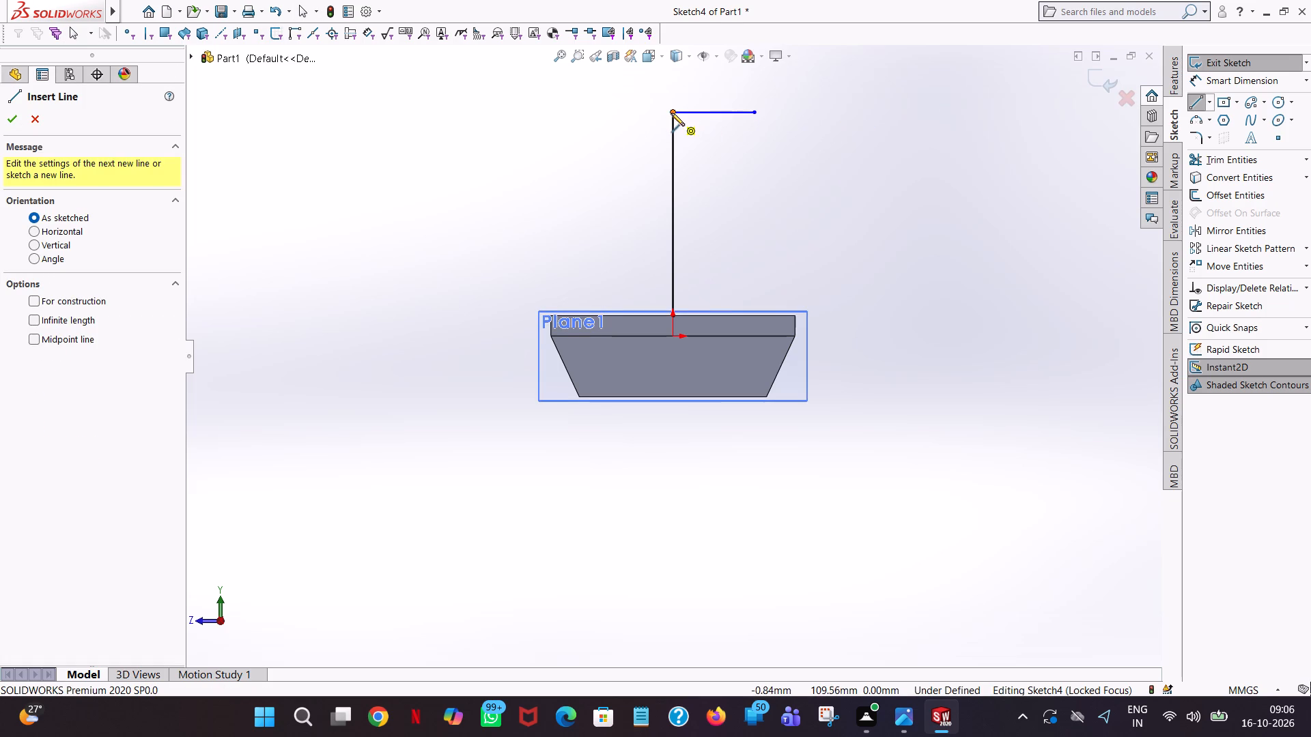
click(671, 113)
click(600, 113)
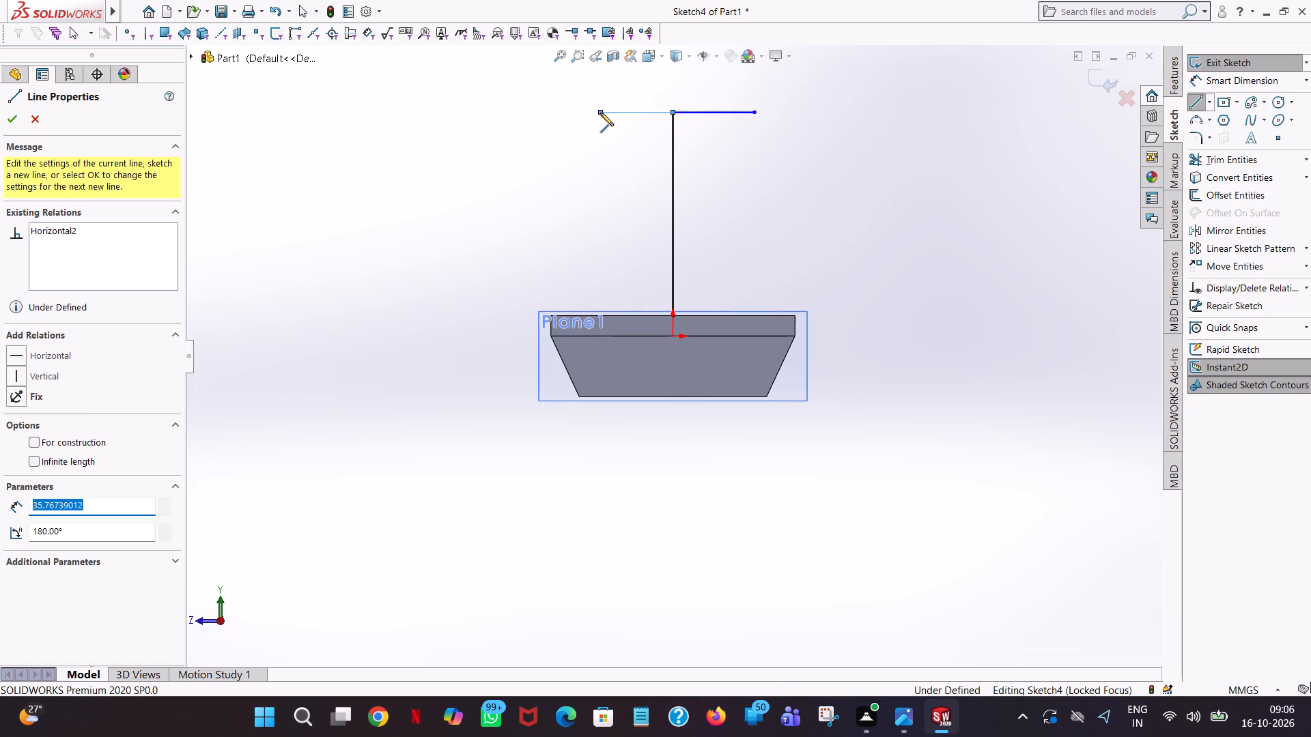
text(40)
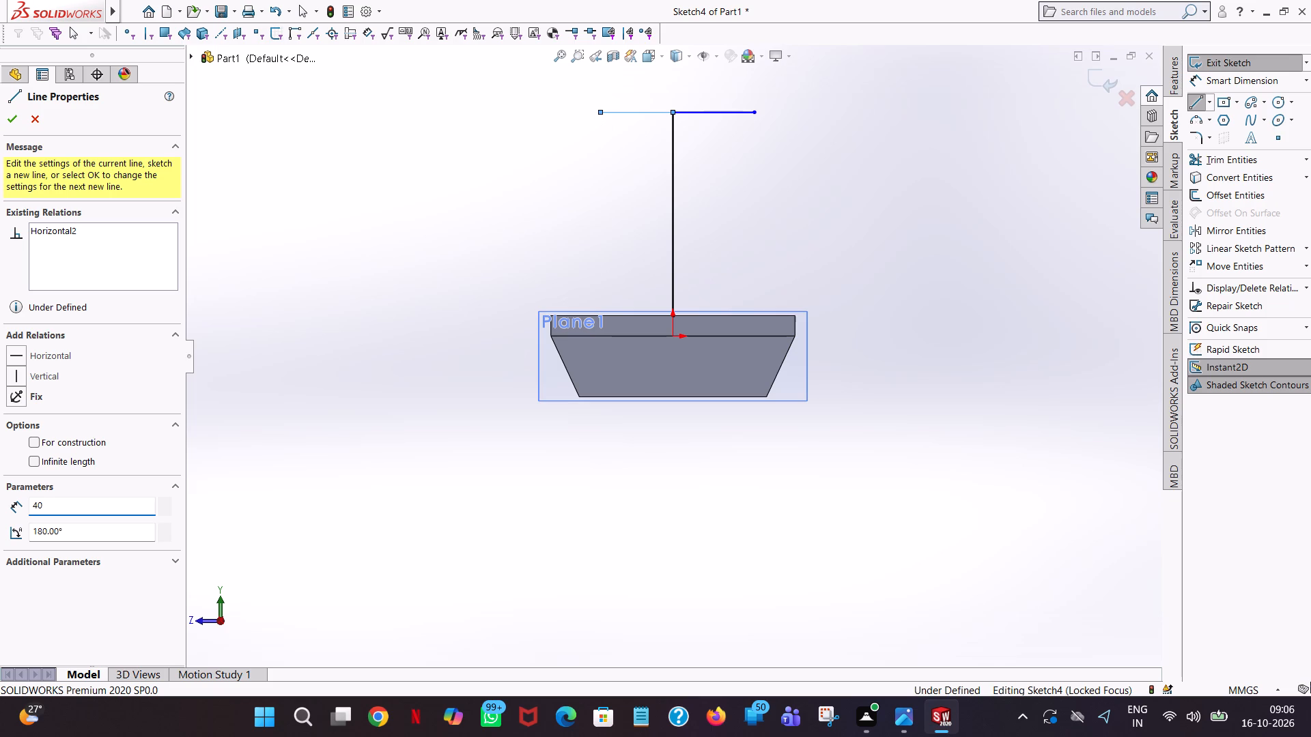
key(Return)
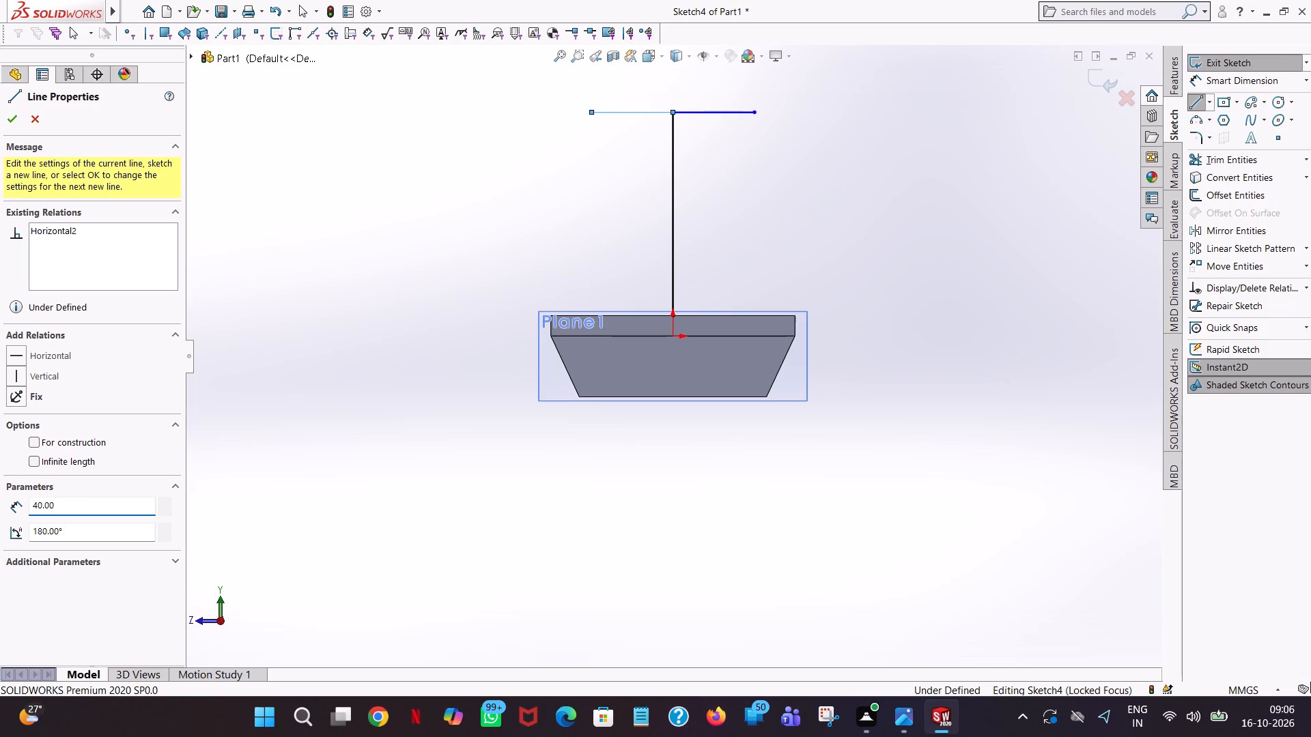
right_click(600, 113)
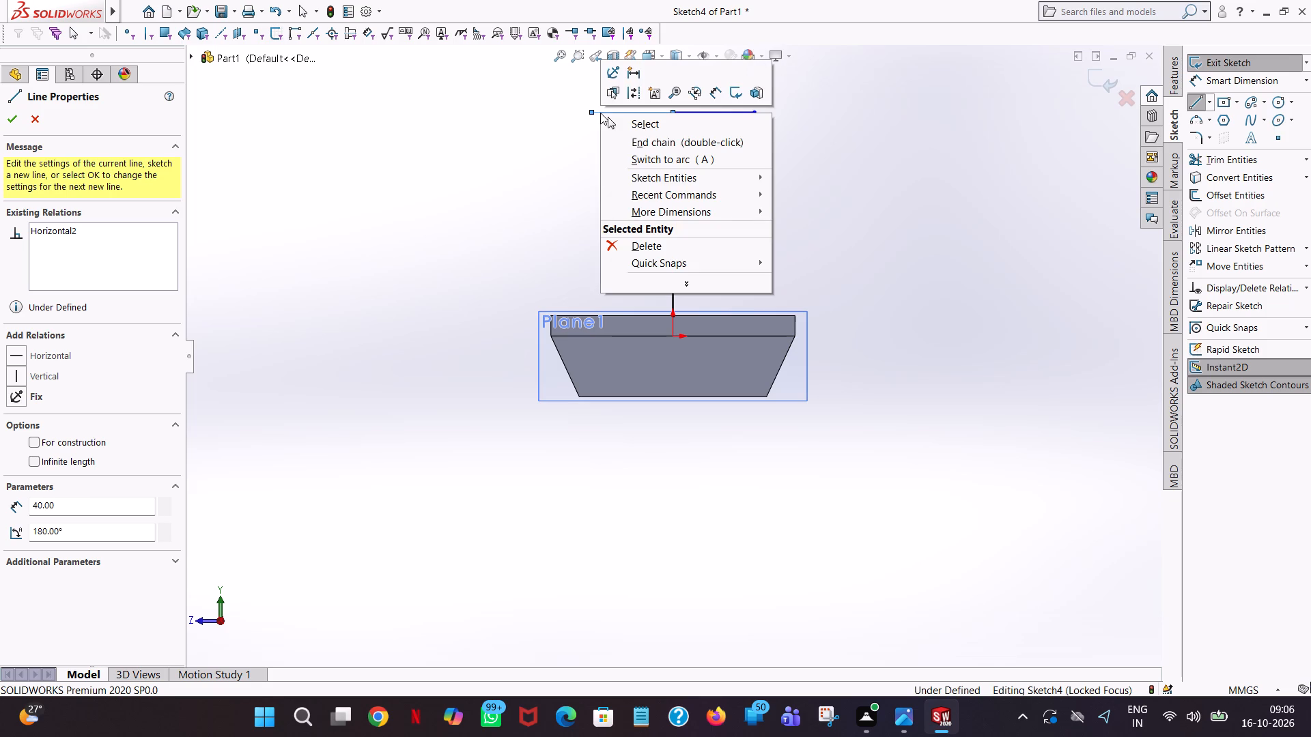
click(633, 126)
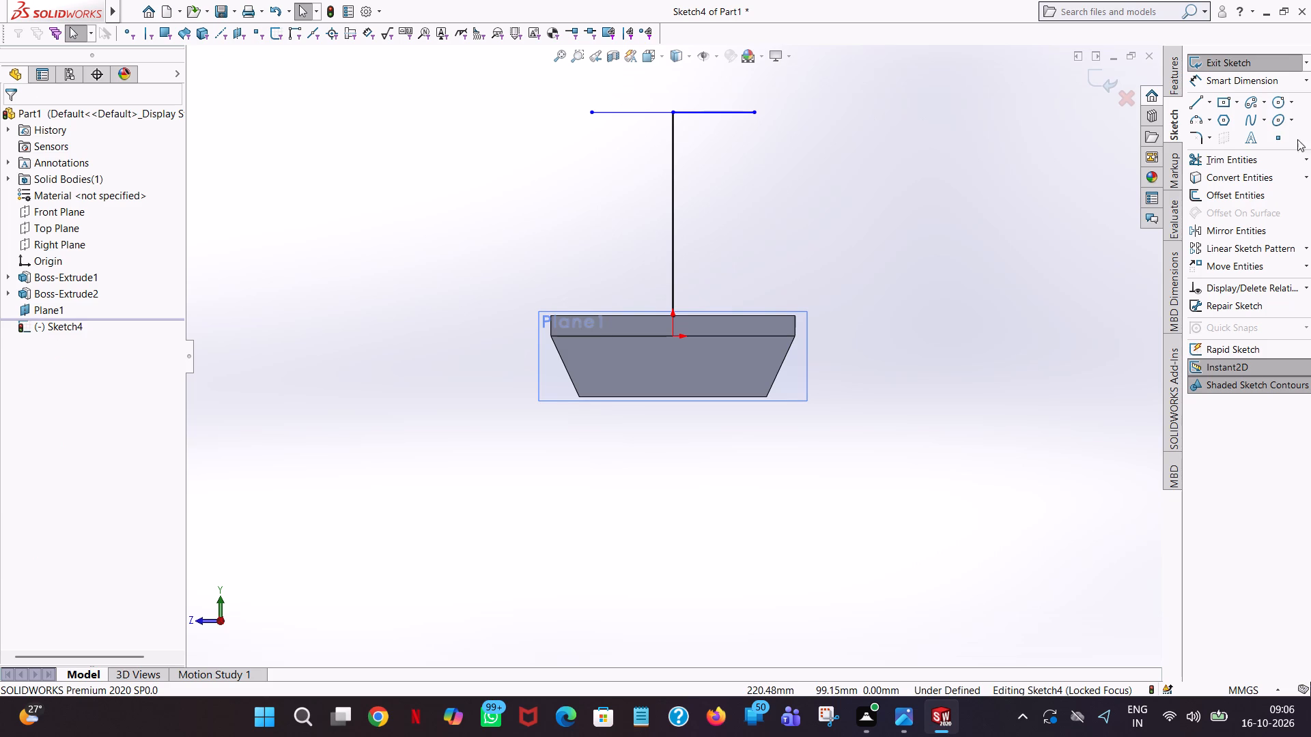
From the plate's top corner on the negative Z side, sketch a 35 mm vertical line and a sloped line joining the horizontal line's end.
click(1194, 110)
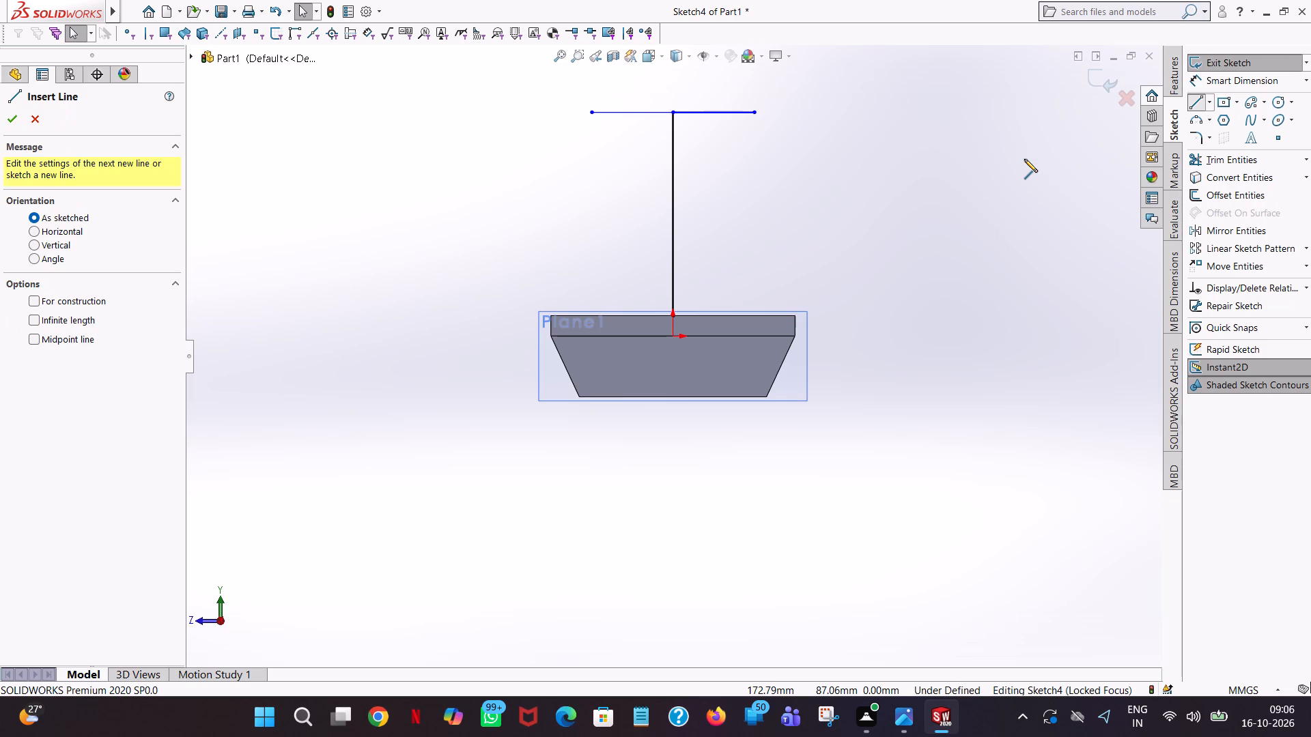
click(793, 315)
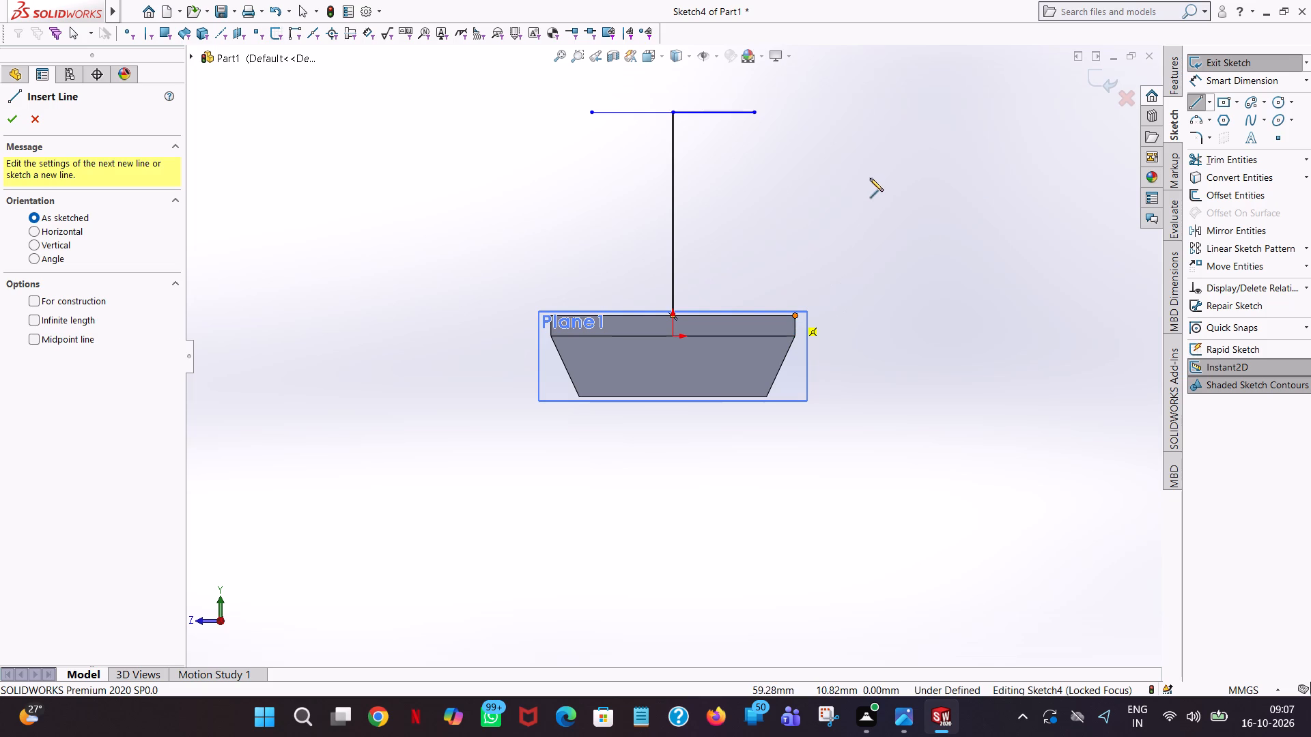
click(798, 249)
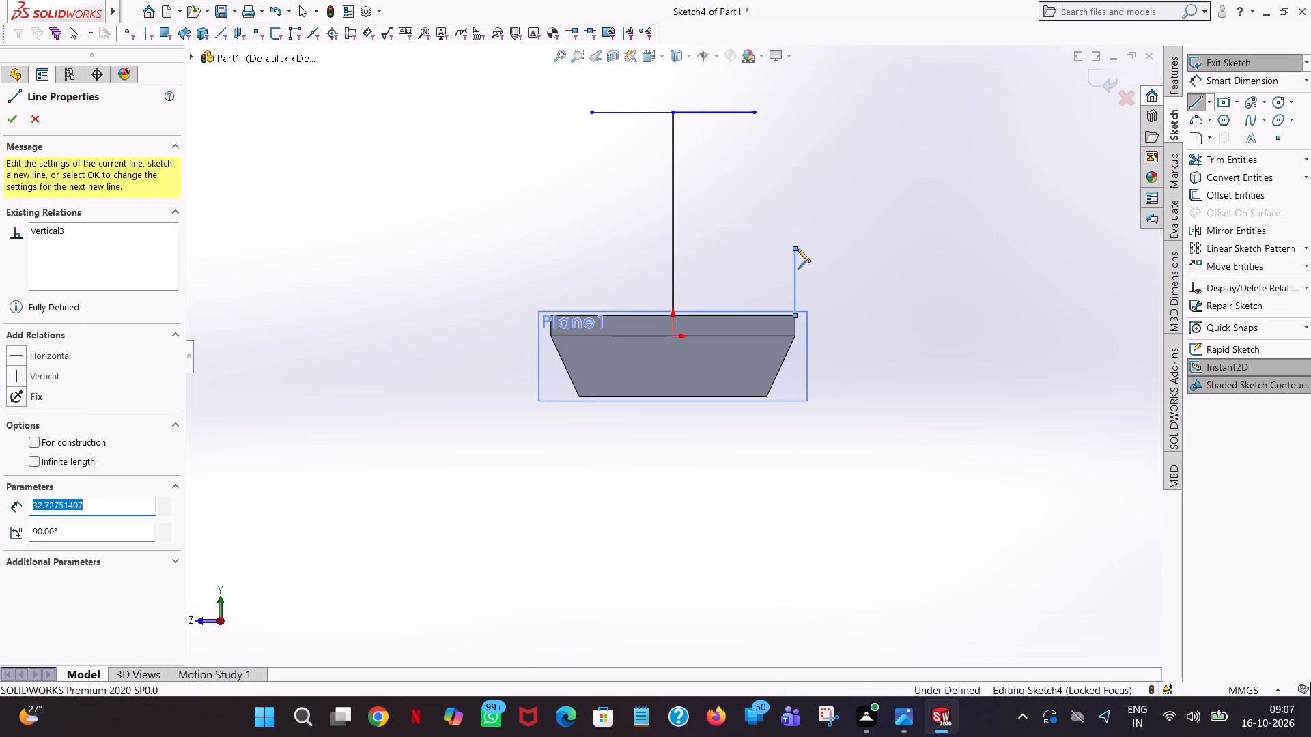
text(35)
key(Return)
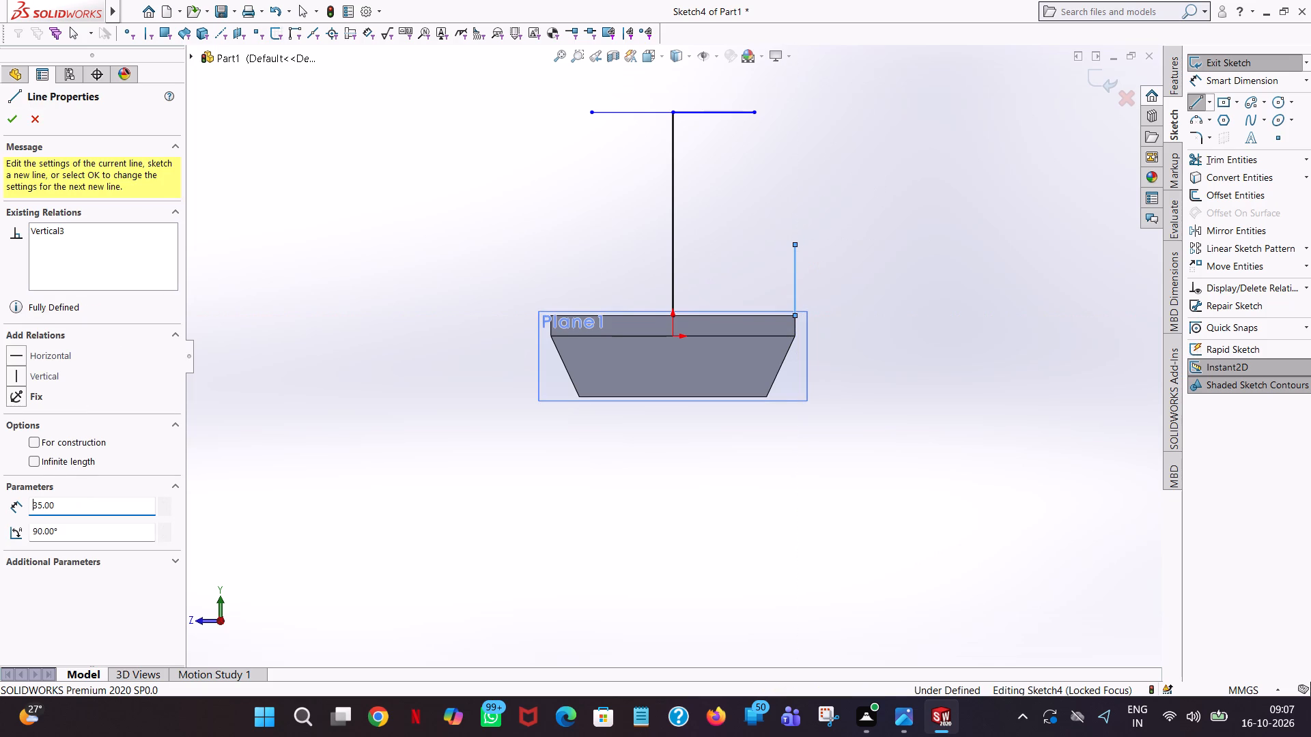
click(754, 111)
right_click(754, 111)
click(818, 124)
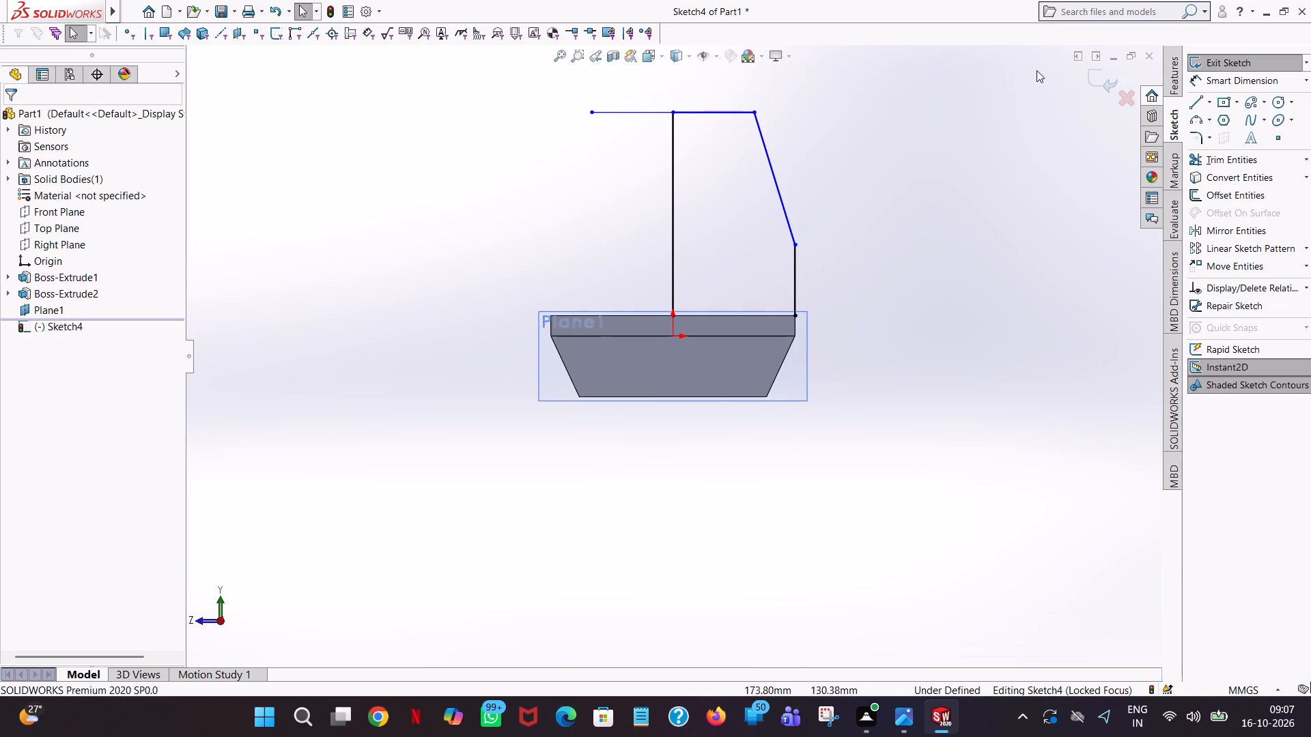
From the plate's top corner on the positive Z side, sketch a 35 mm vertical line and a sloped line joining the horizontal line's end.
click(1195, 100)
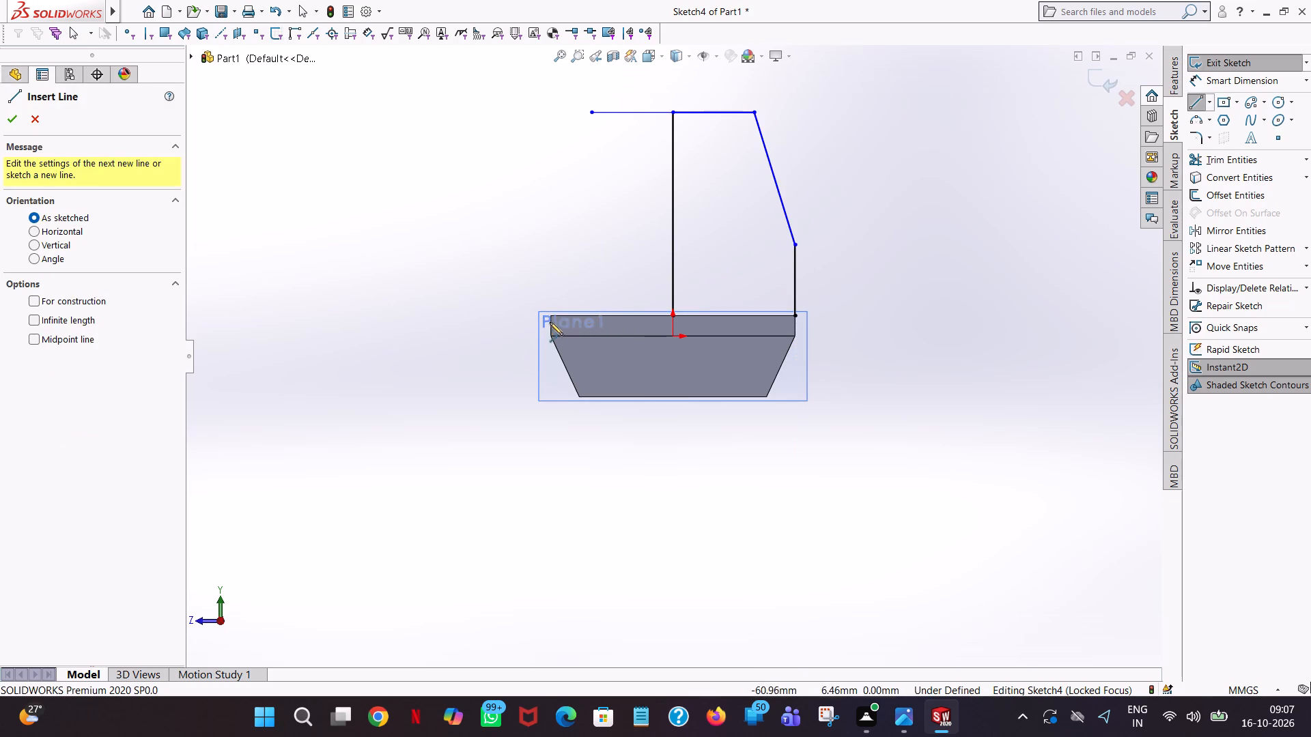
click(550, 315)
click(548, 268)
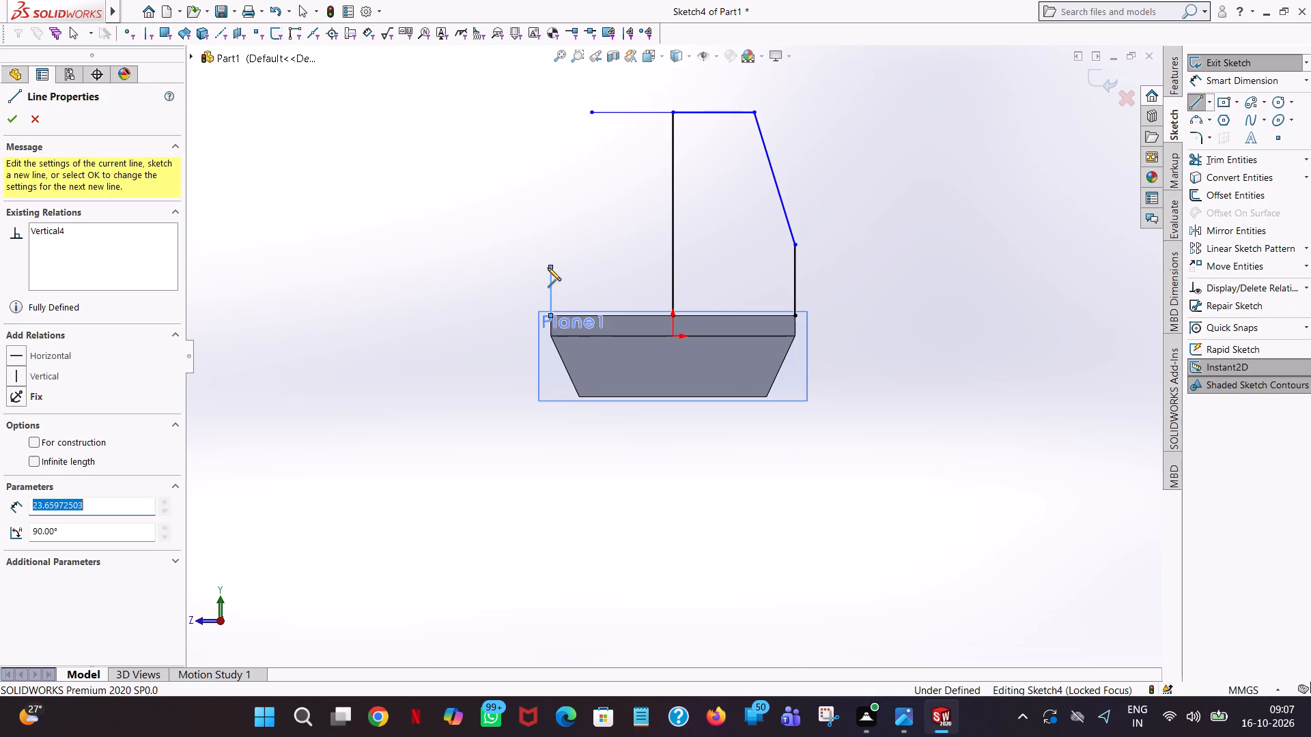
text(35)
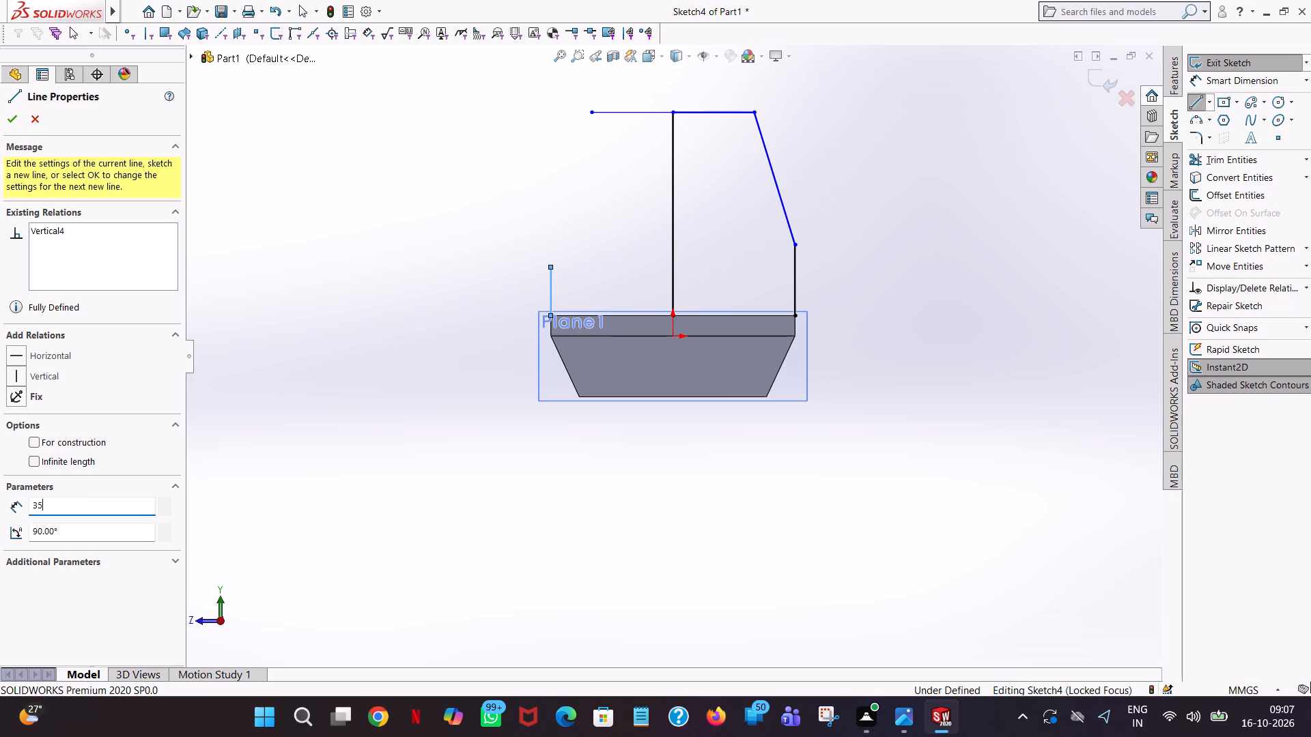
key(Return)
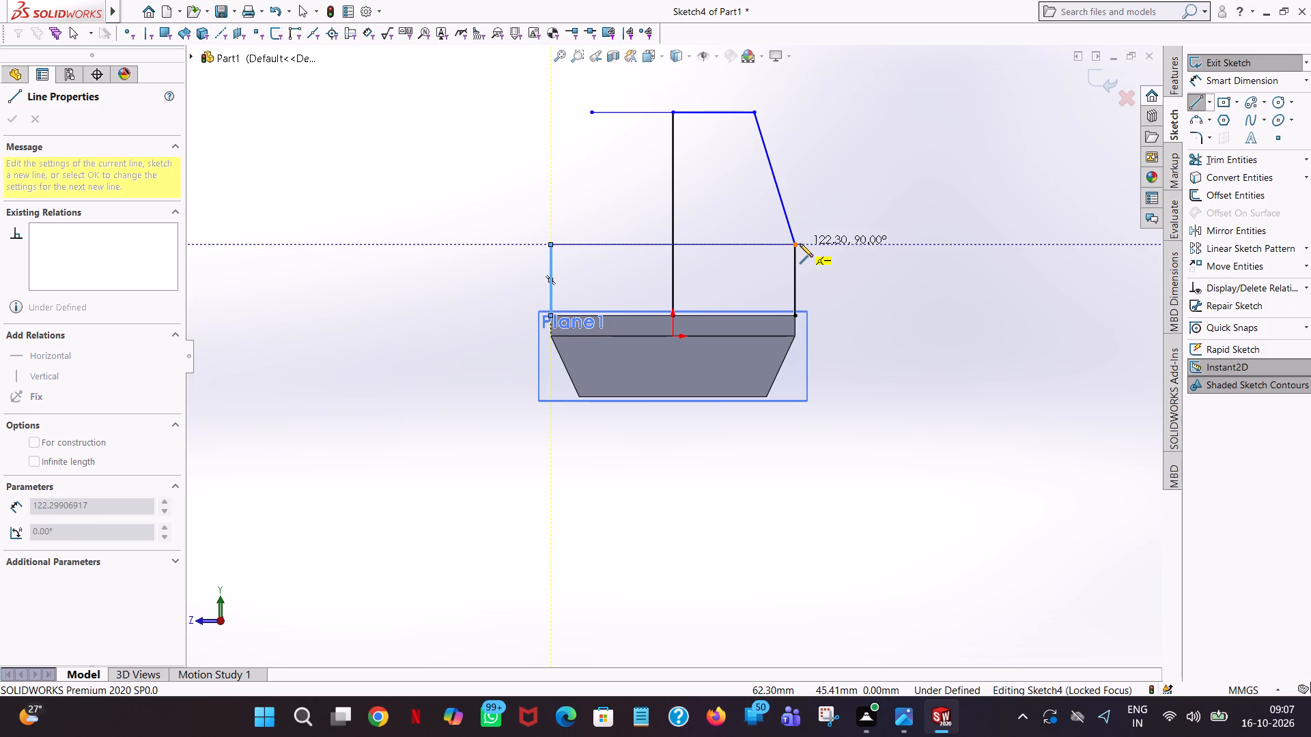
click(591, 113)
right_click(591, 113)
click(643, 130)
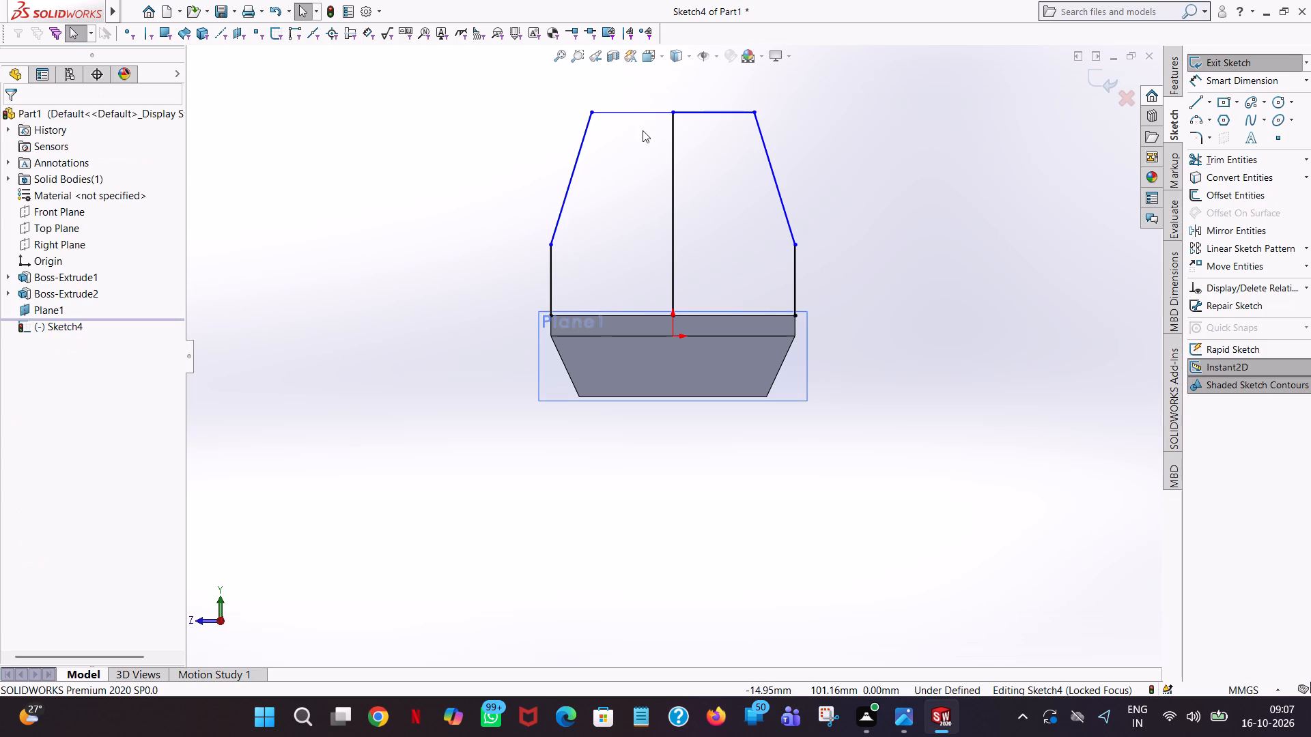
Sketch the profile's horizontal bottom line along the plate's top edge, starting from the corner on the positive Z side.
click(1194, 101)
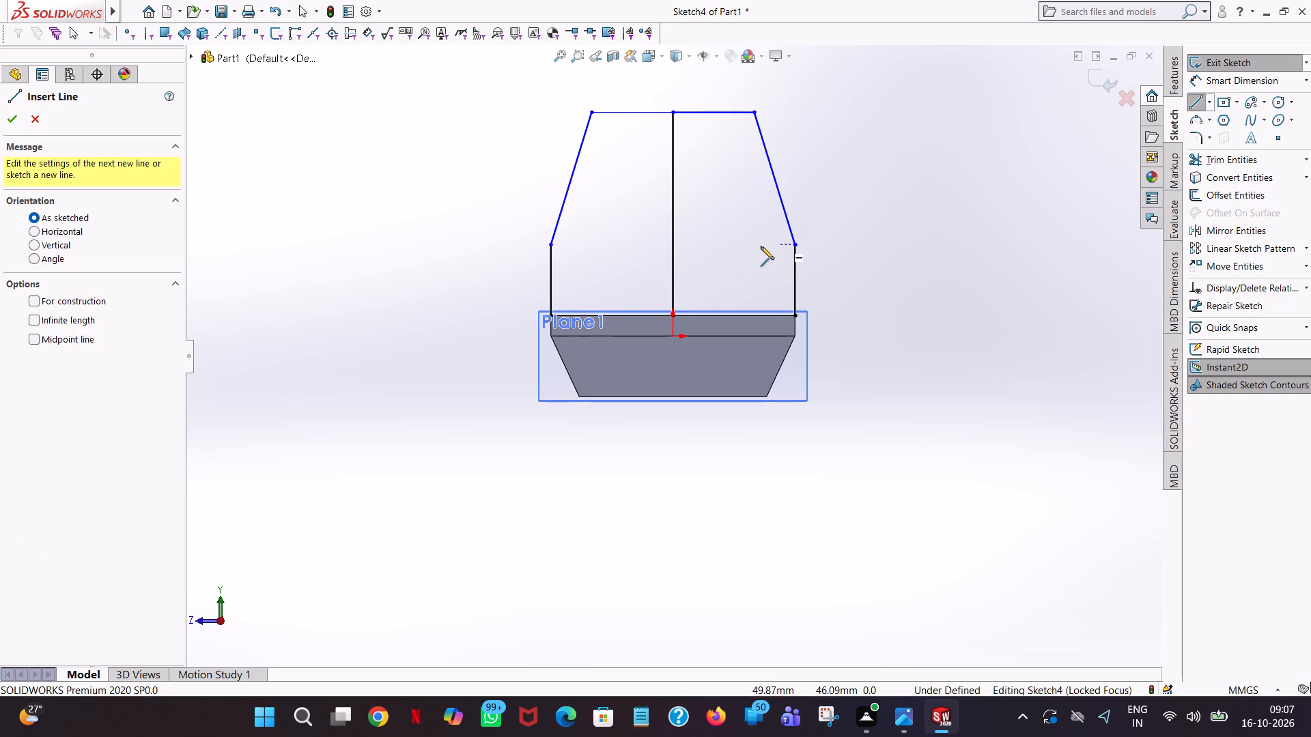
click(552, 315)
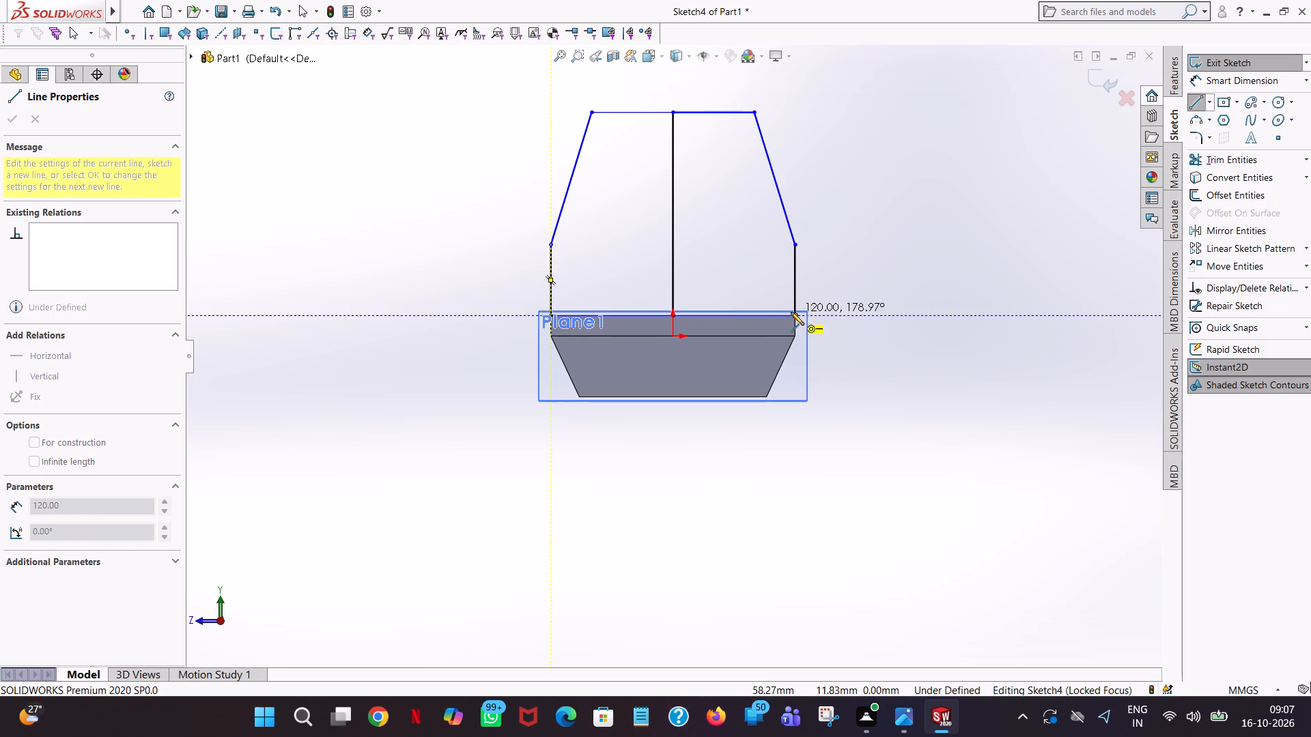
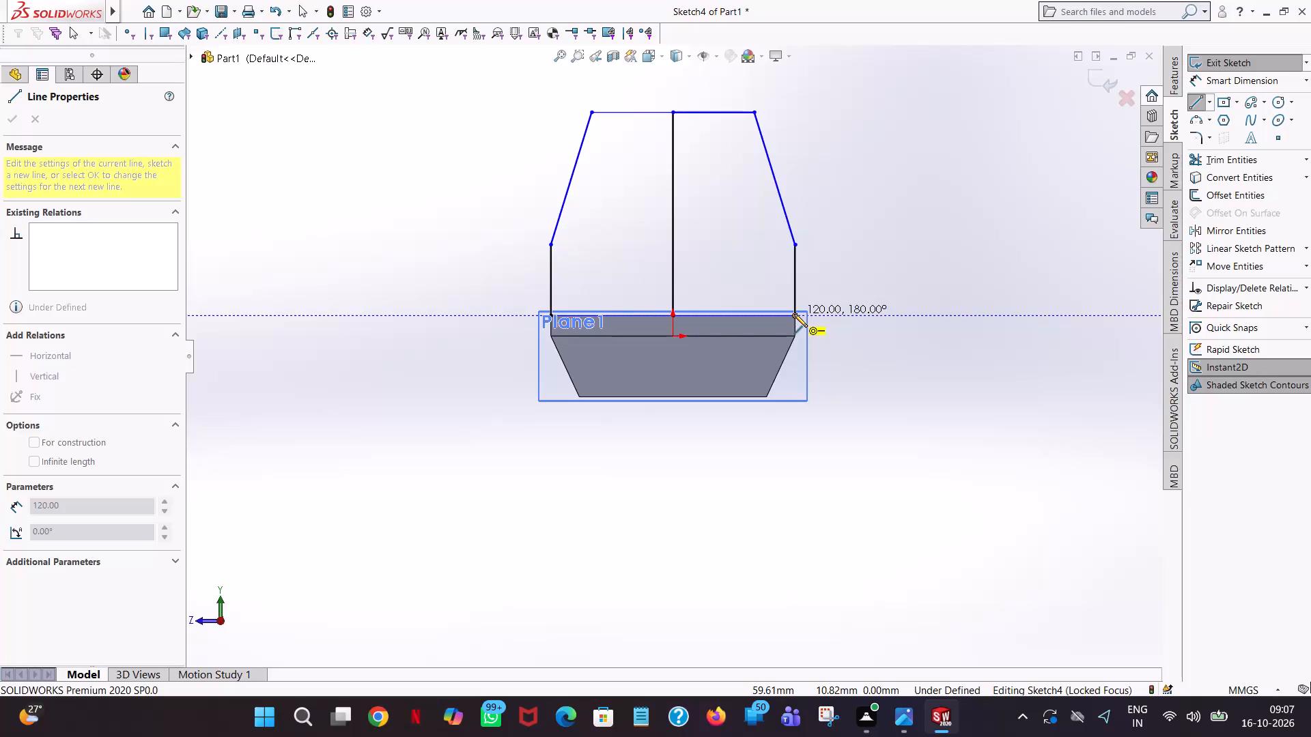
Close the profile by ending its 120 mm bottom line at the plate's top corner on the negative Z side.
click(794, 314)
right_click(794, 314)
click(826, 323)
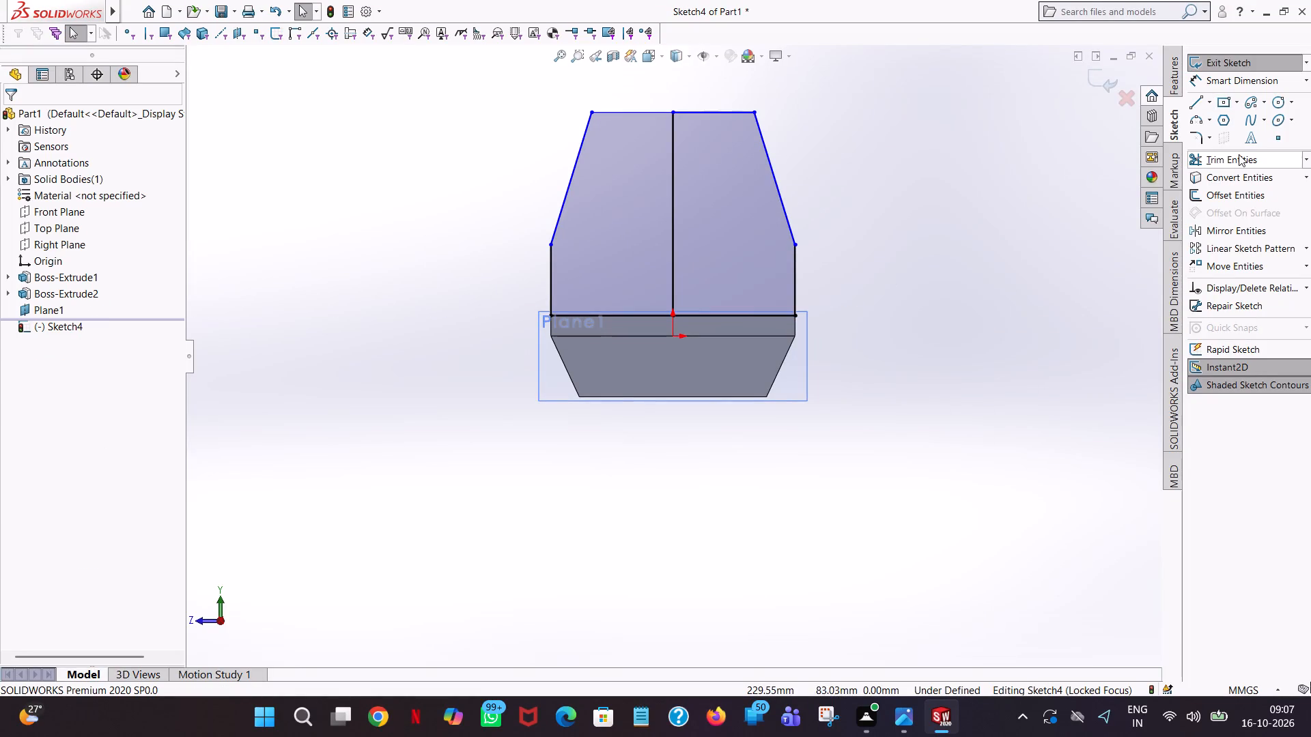
Trim away the vertical centre line inside the closed profile.
click(1239, 154)
click(668, 191)
click(673, 197)
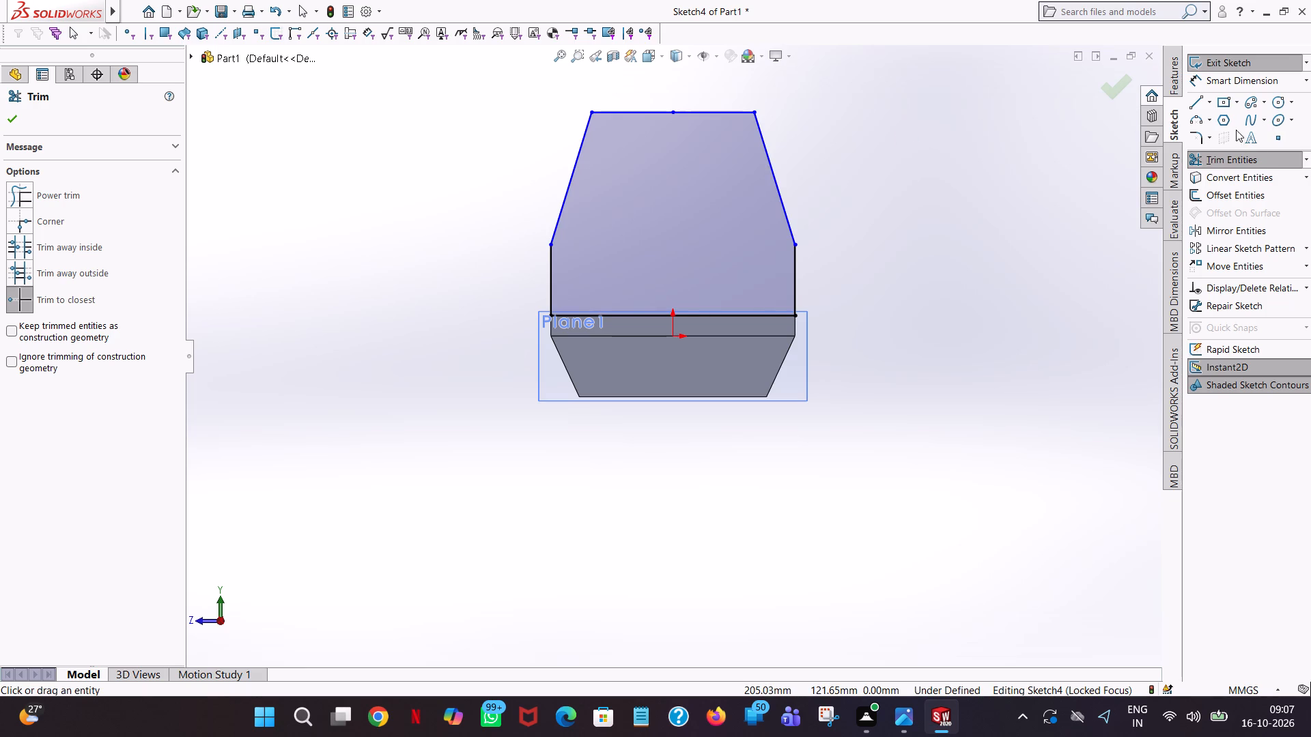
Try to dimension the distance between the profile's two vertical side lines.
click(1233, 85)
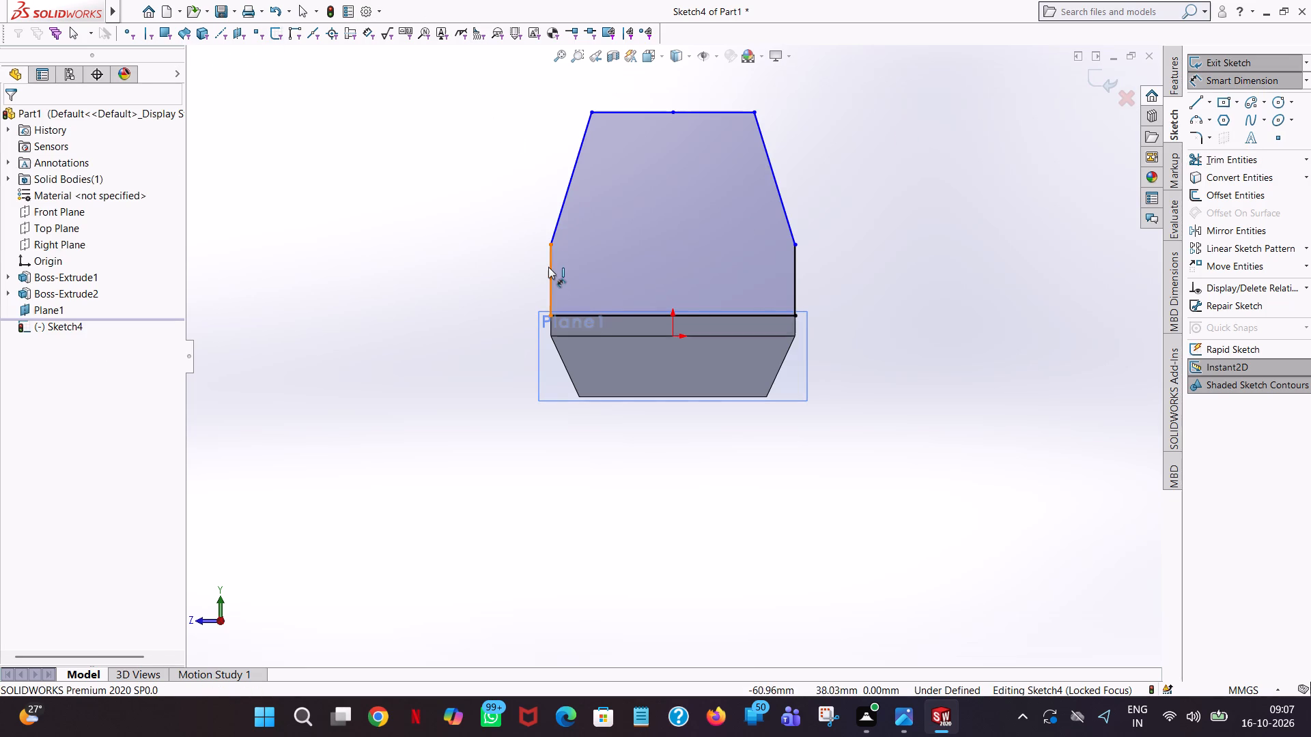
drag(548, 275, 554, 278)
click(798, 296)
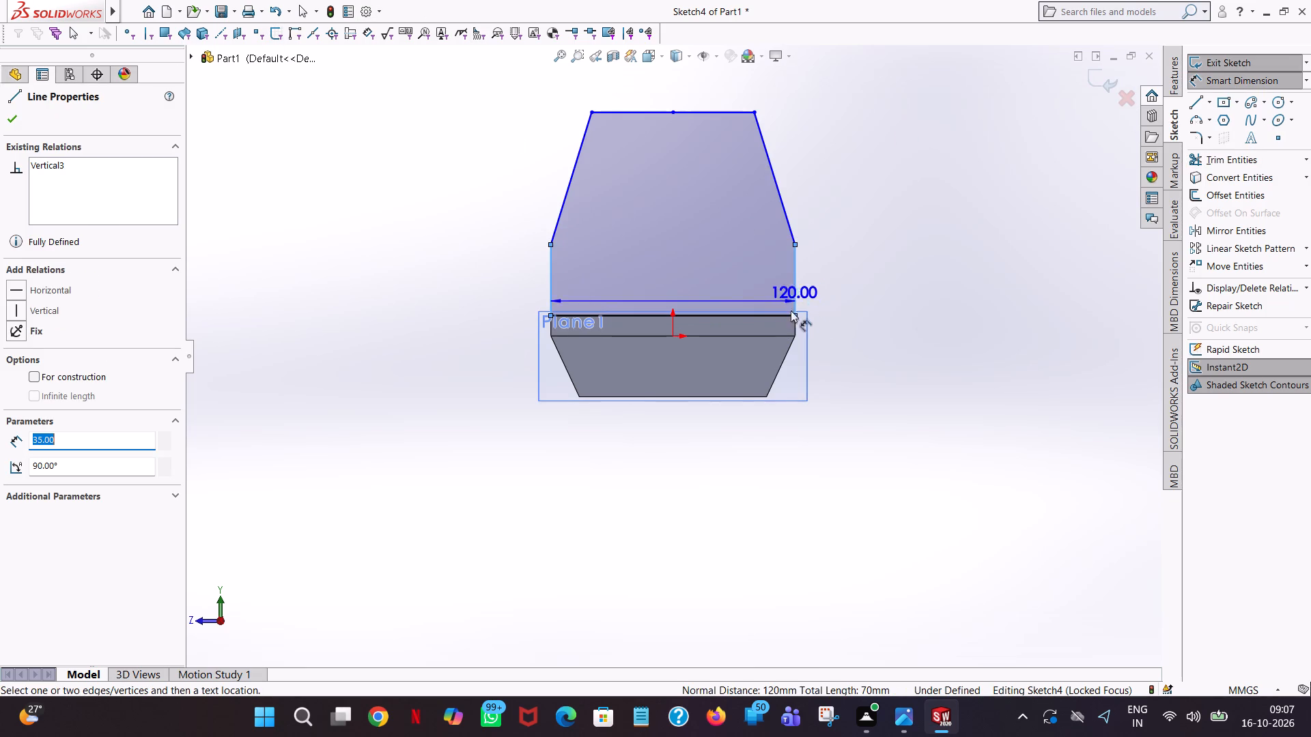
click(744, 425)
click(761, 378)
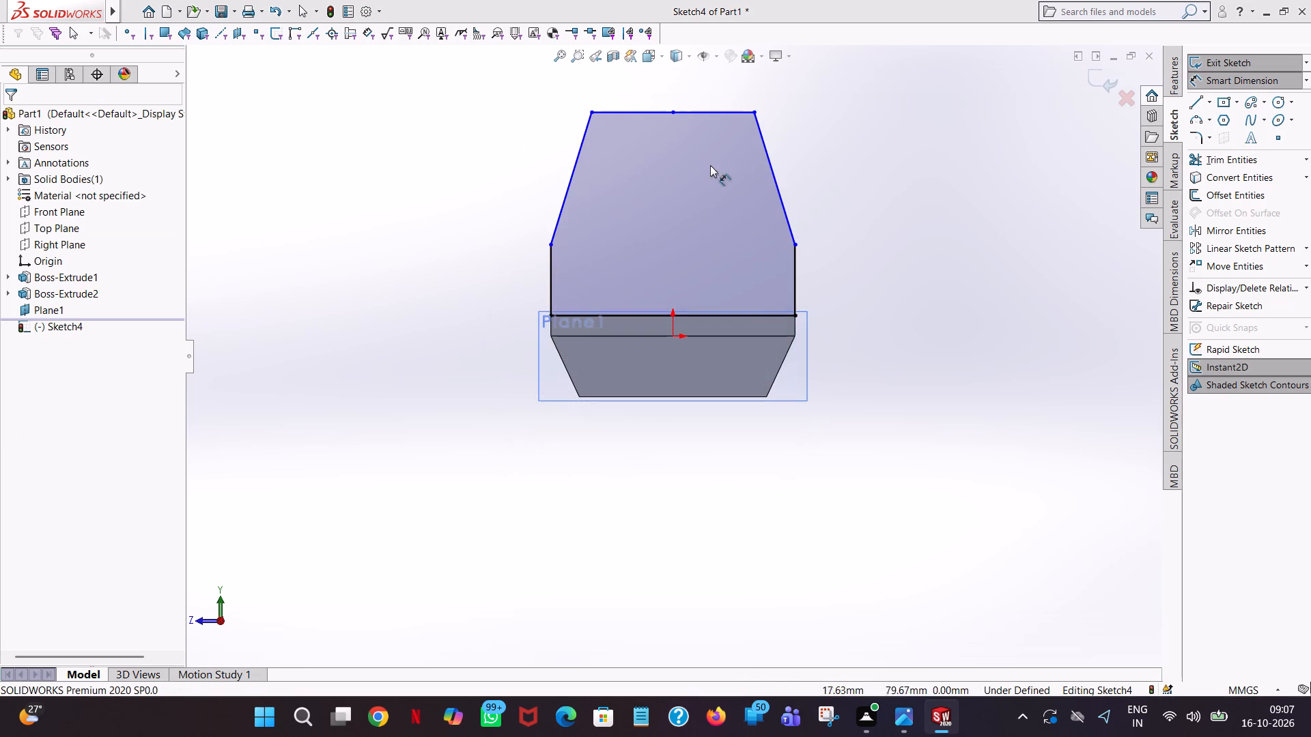
Dimension the negative Z half of the profile's top edge at 40 mm.
click(717, 113)
click(717, 86)
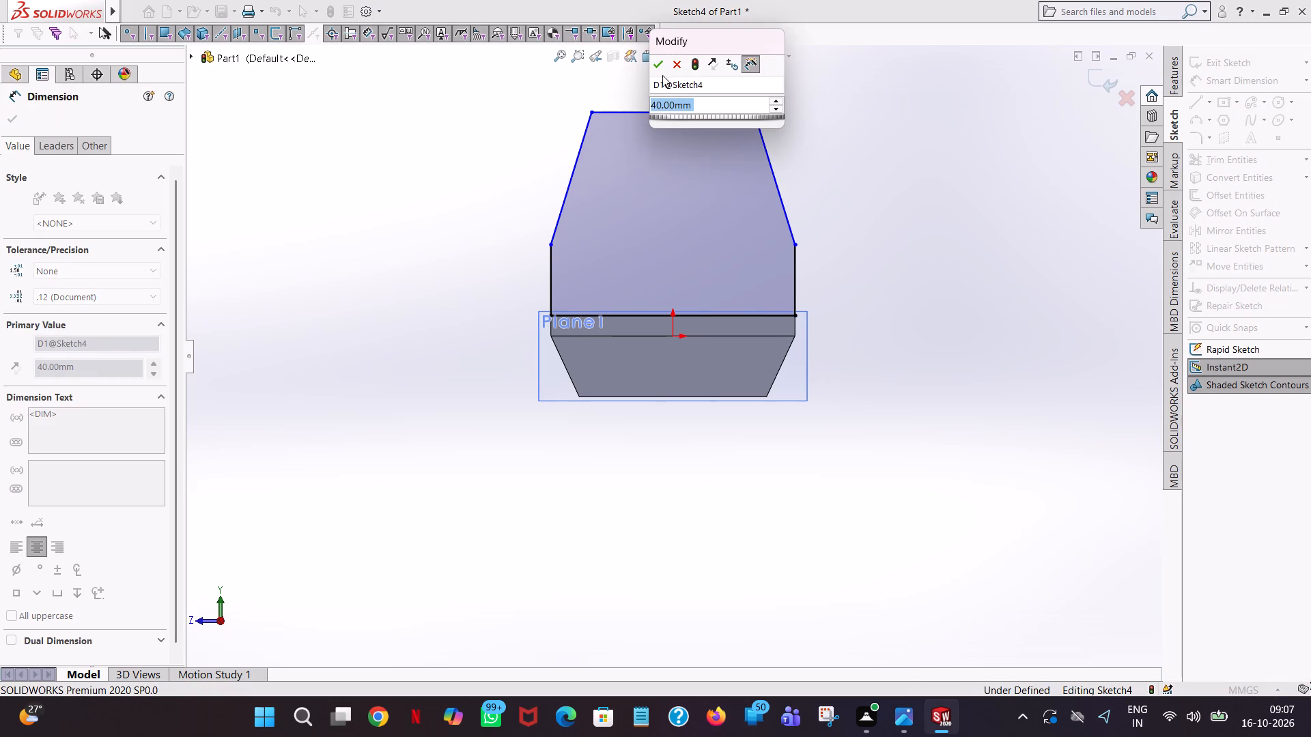
click(656, 67)
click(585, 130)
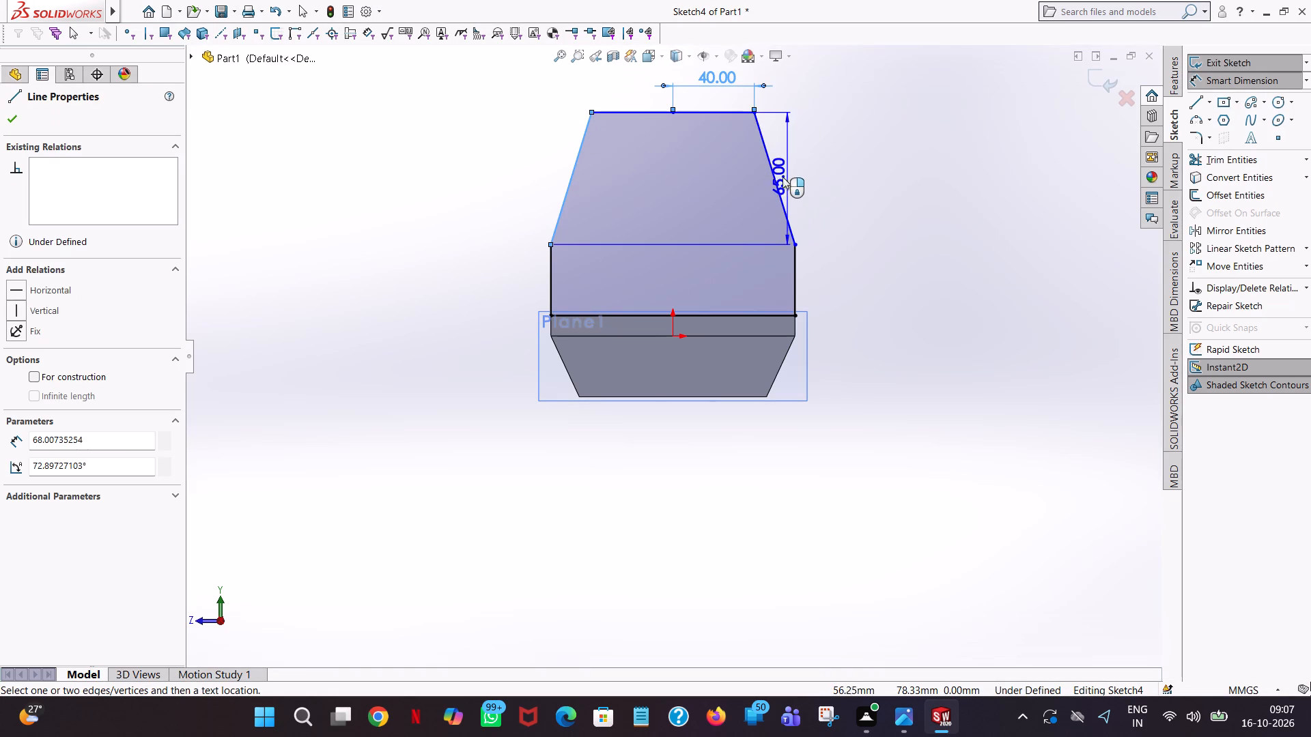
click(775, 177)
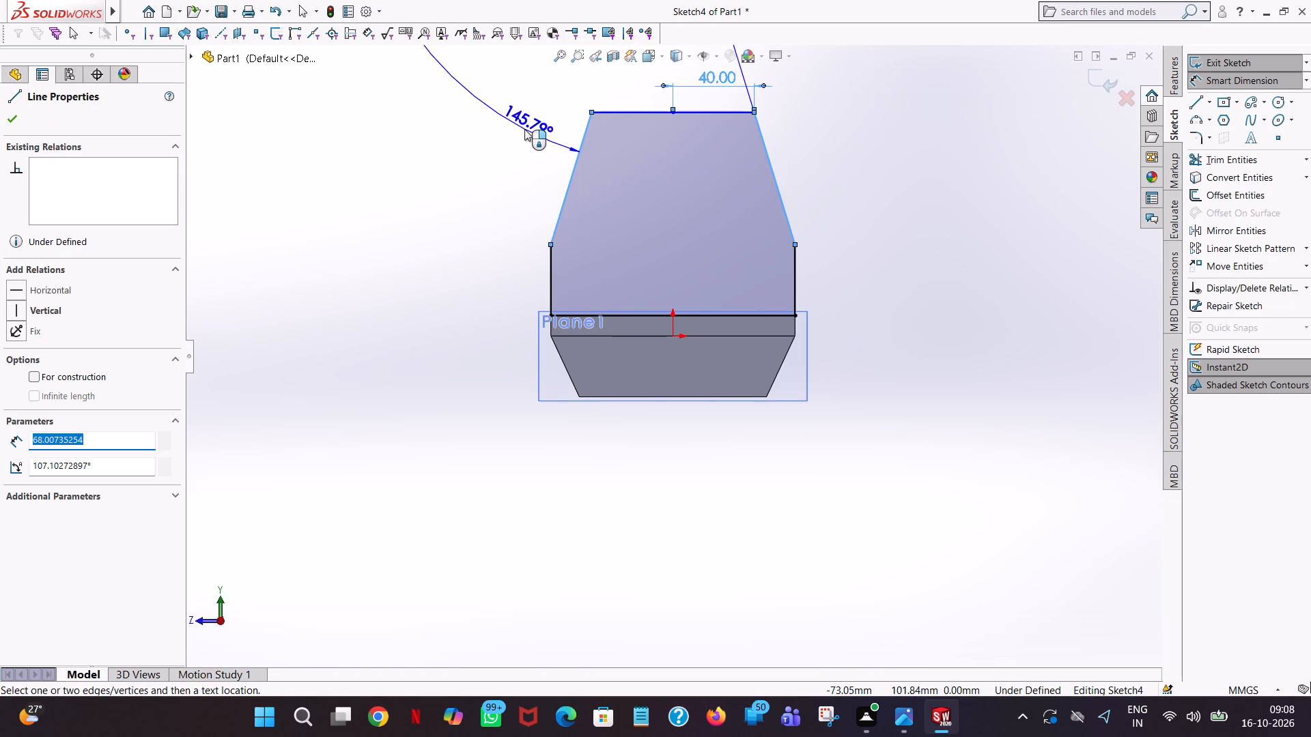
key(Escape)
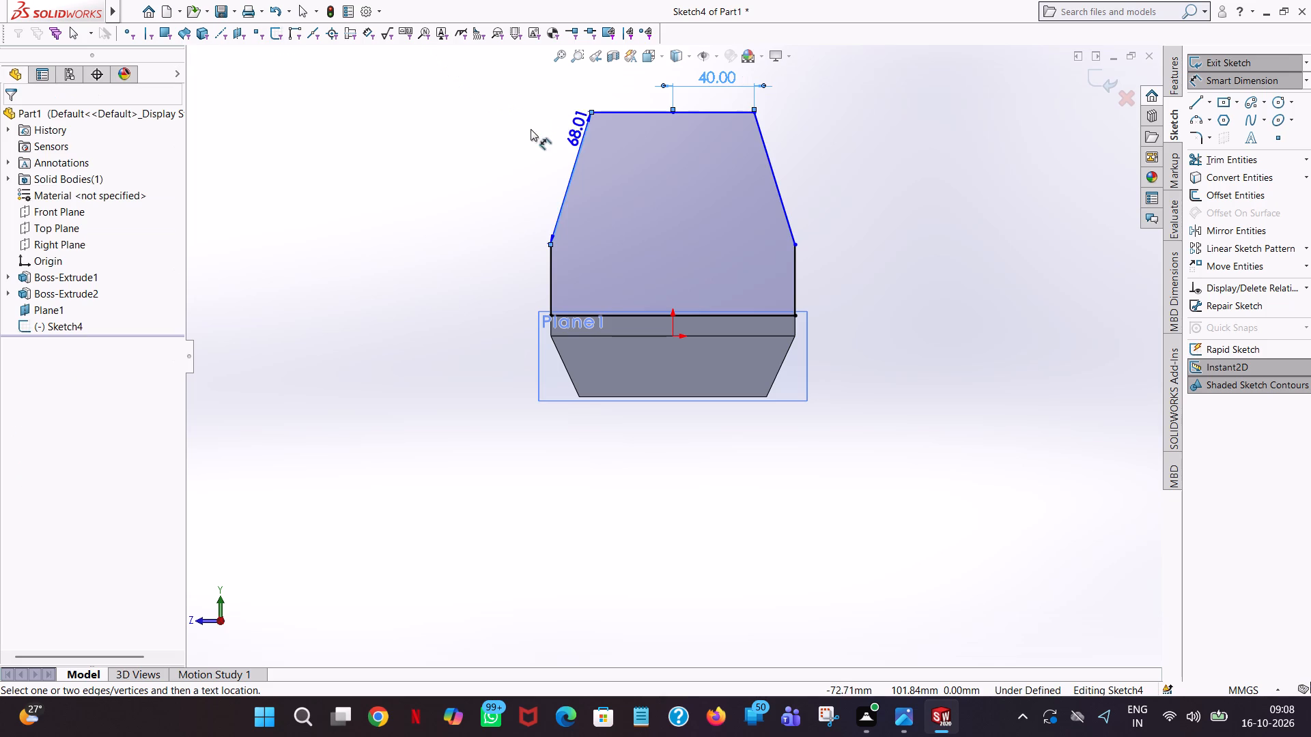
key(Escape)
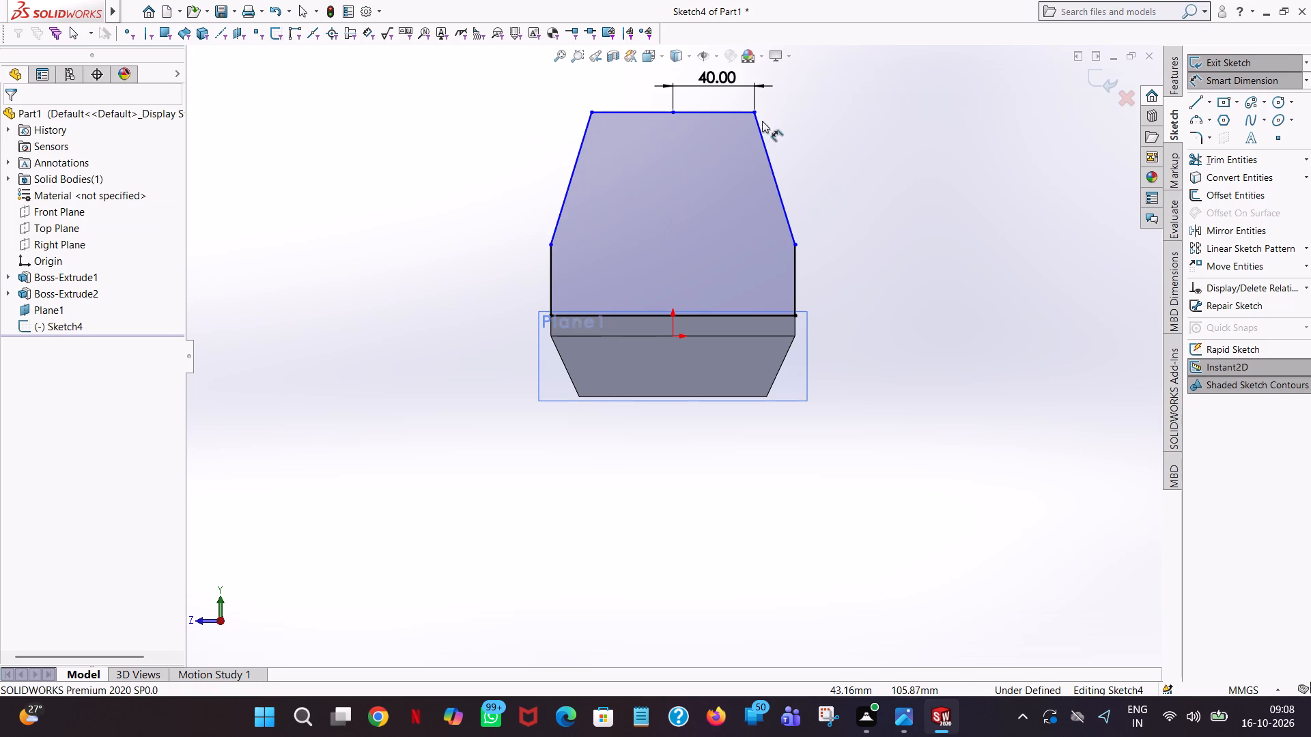
Dimension the horizontal distance between the top and bottom corners at 20 mm on both the negative and positive Z sides.
click(755, 113)
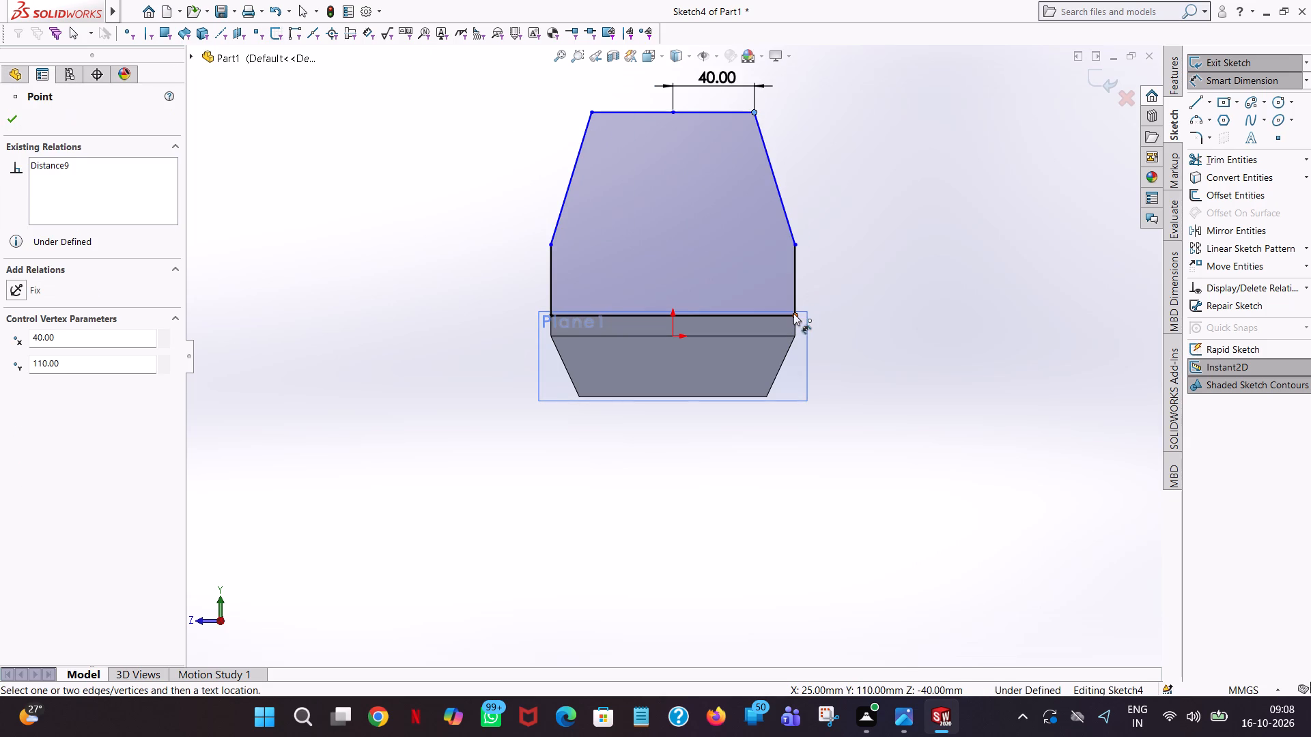
click(795, 315)
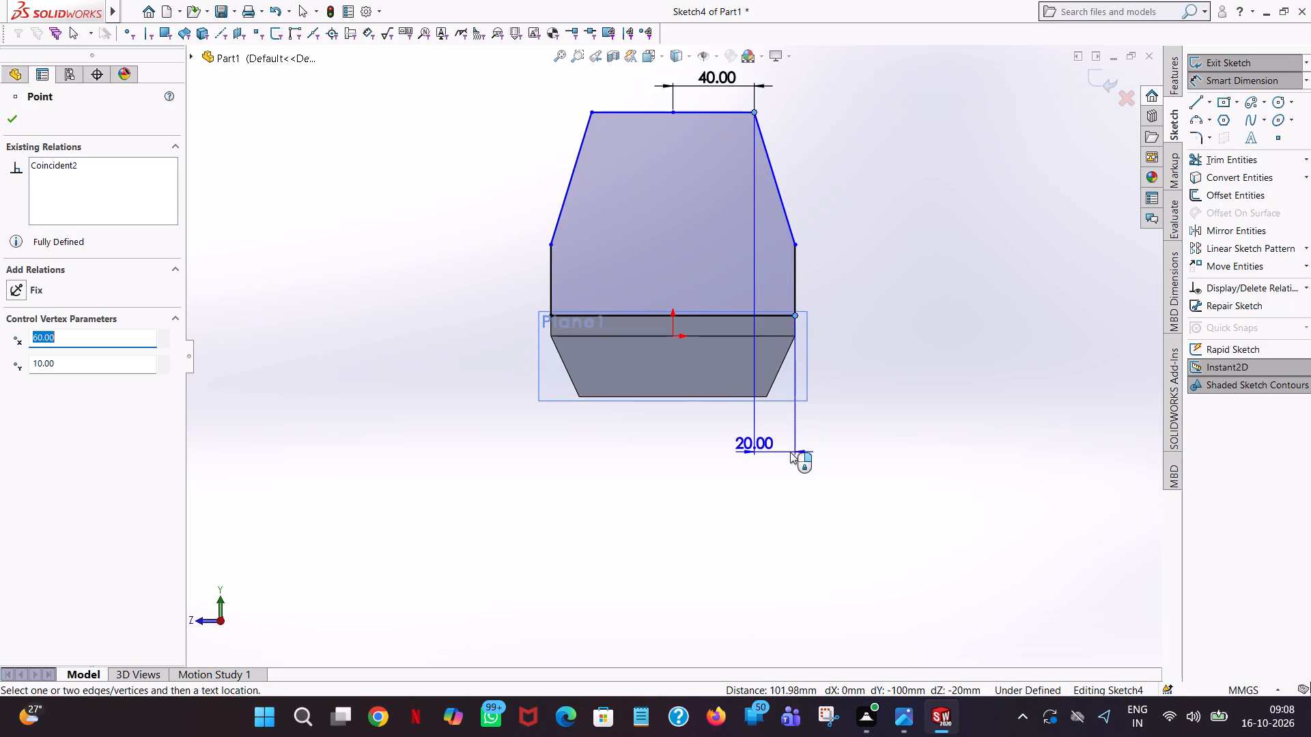
click(789, 452)
click(733, 426)
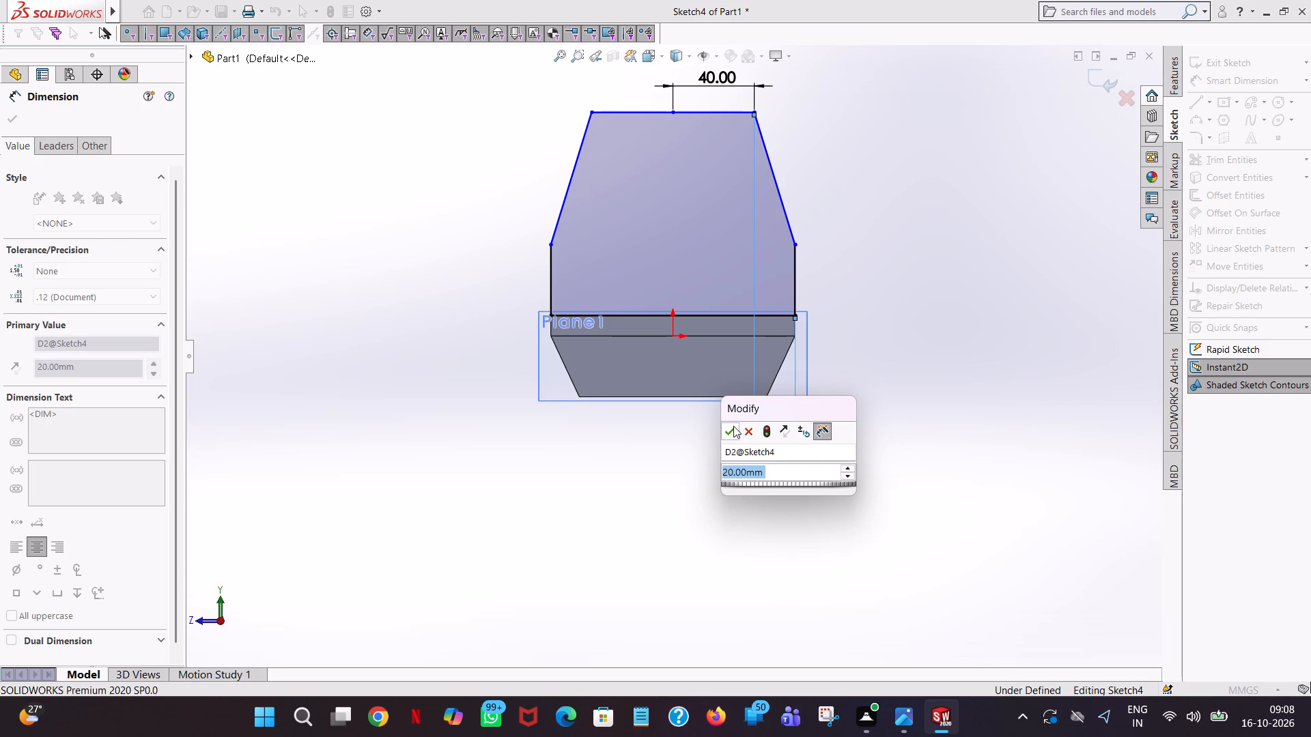
click(941, 365)
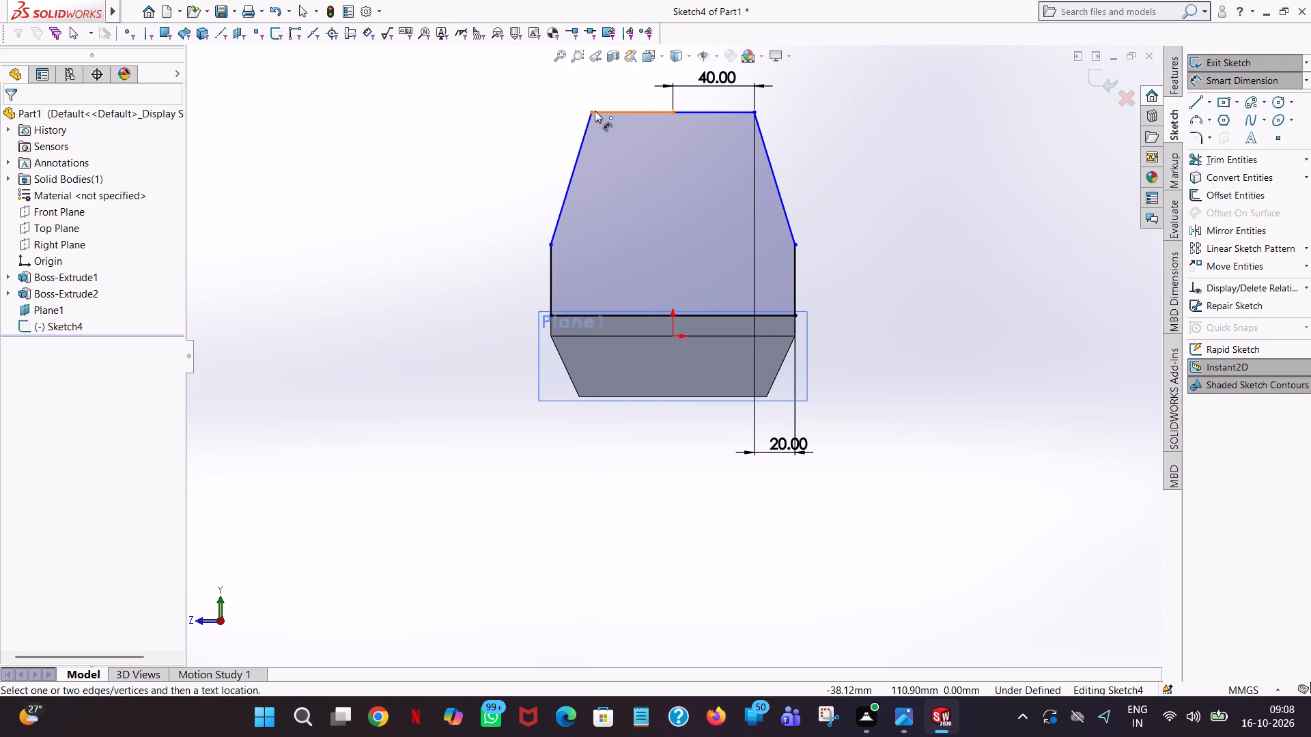
click(593, 111)
click(550, 315)
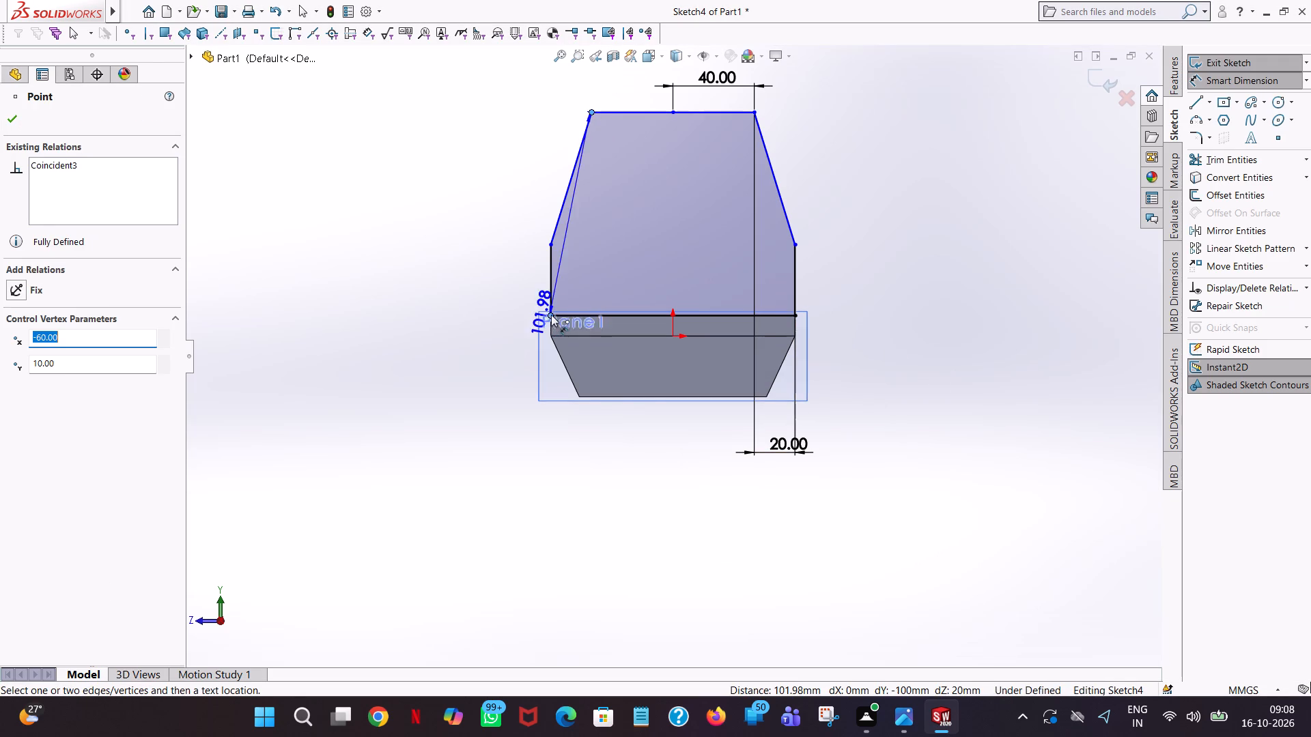
click(578, 474)
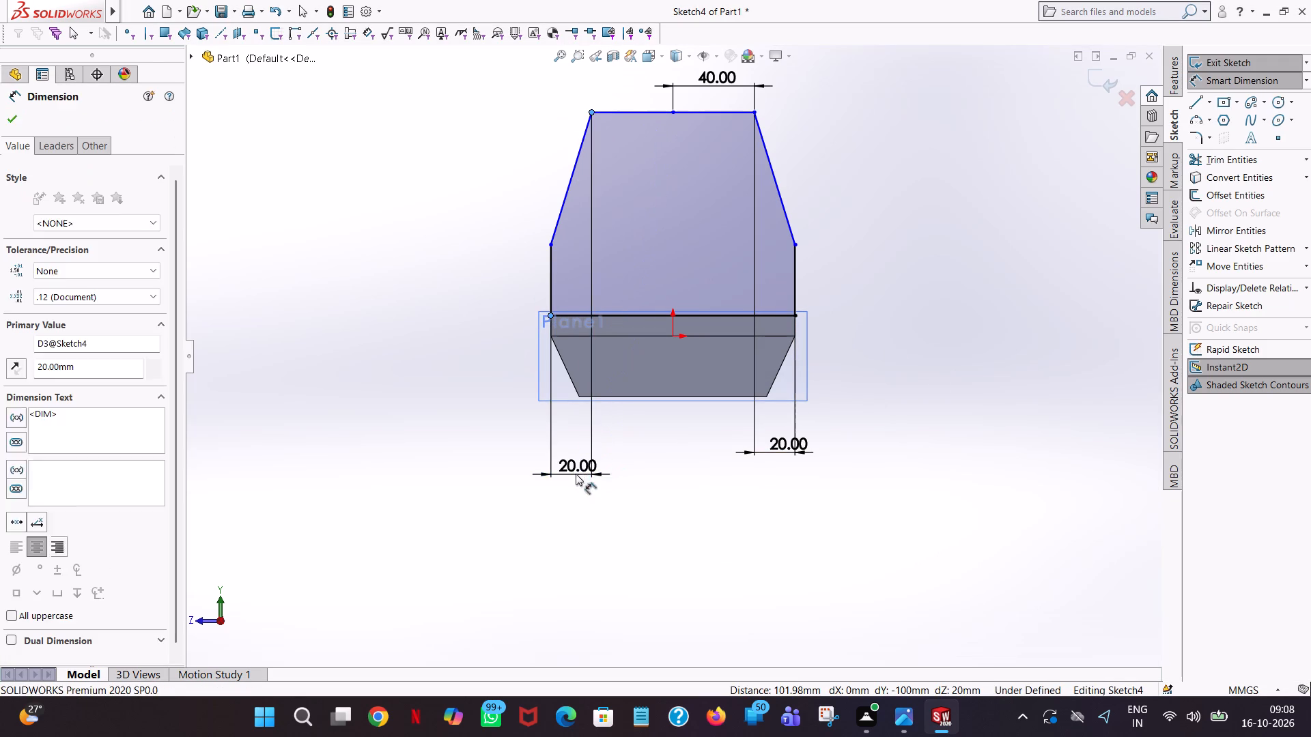
click(513, 462)
click(513, 458)
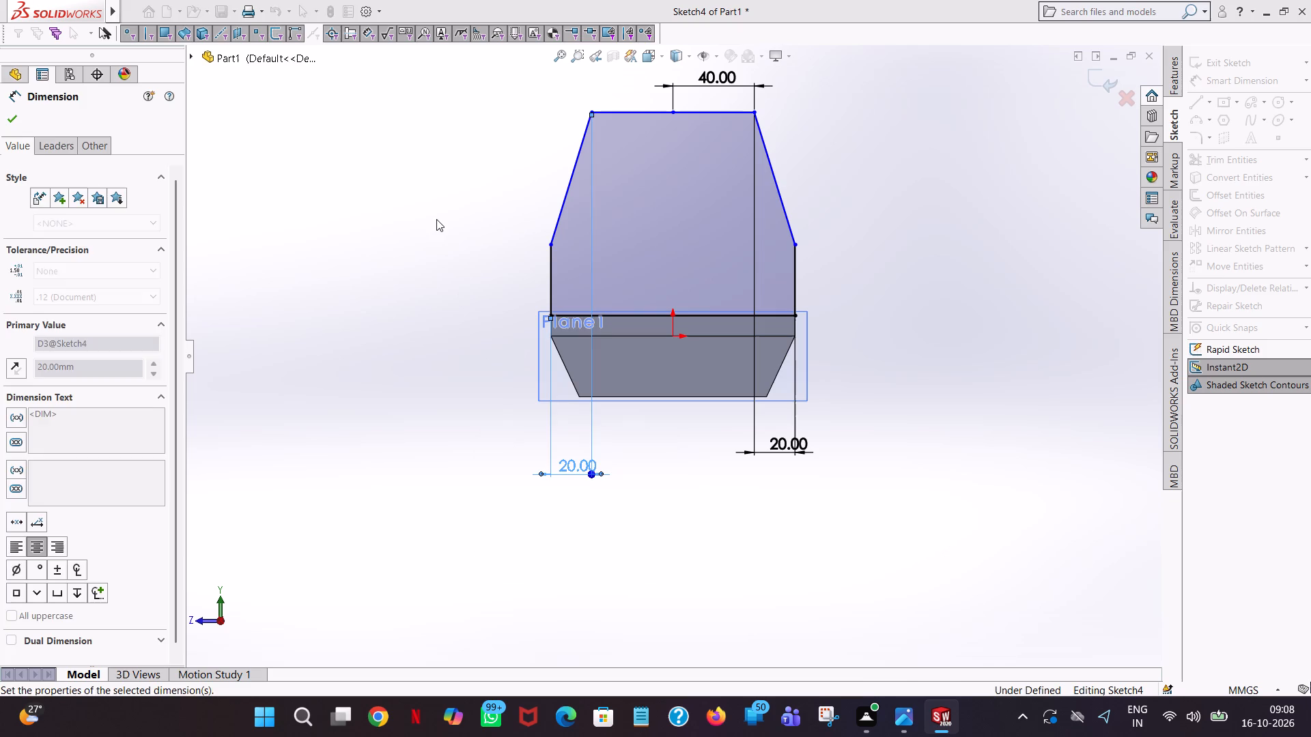
click(436, 219)
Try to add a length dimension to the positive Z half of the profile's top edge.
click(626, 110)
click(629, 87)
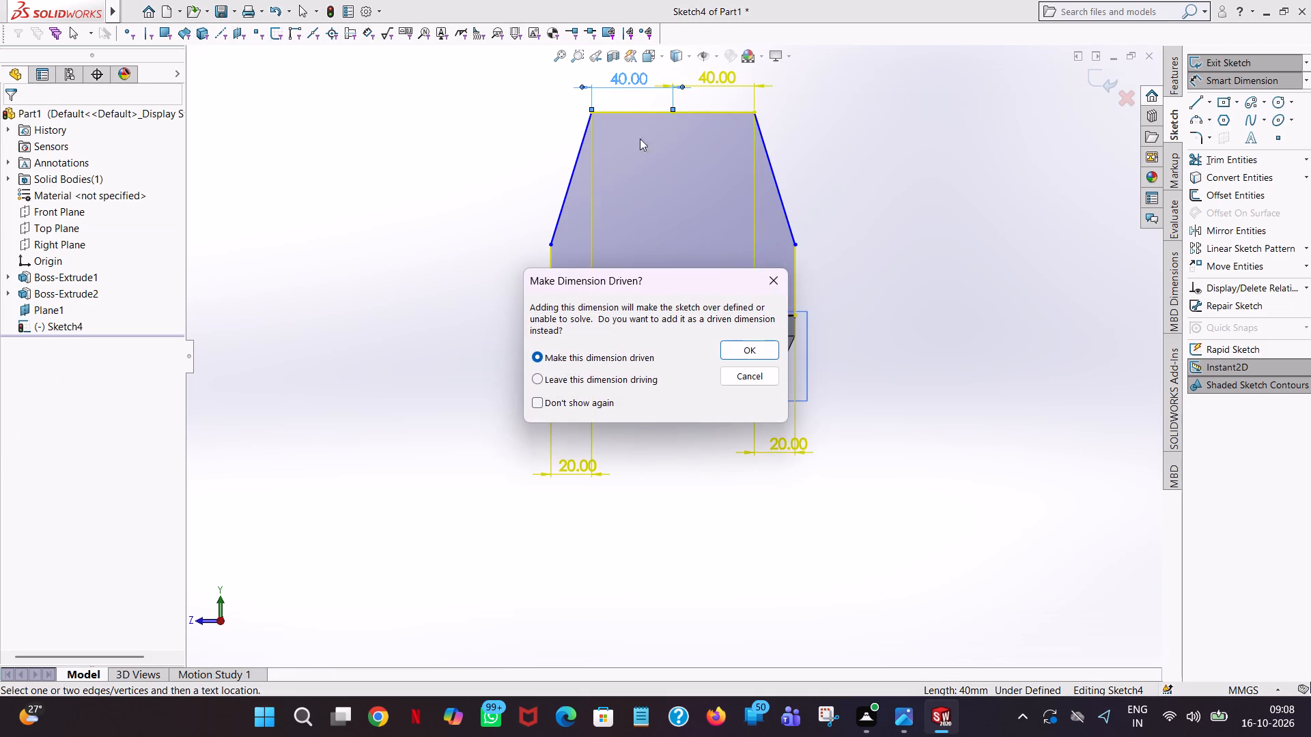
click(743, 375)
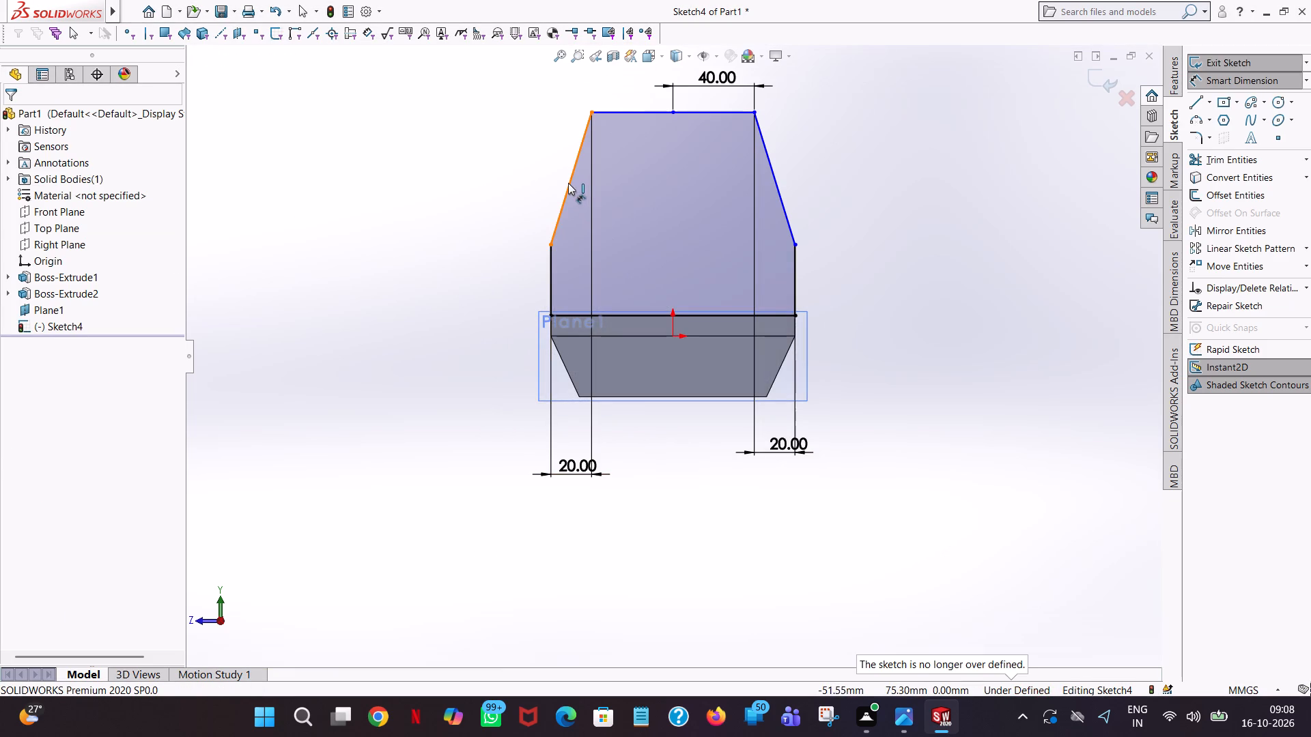
Dimension the vertical height of both sloped lines at 65 mm, first on the positive Z side and then the negative.
click(568, 183)
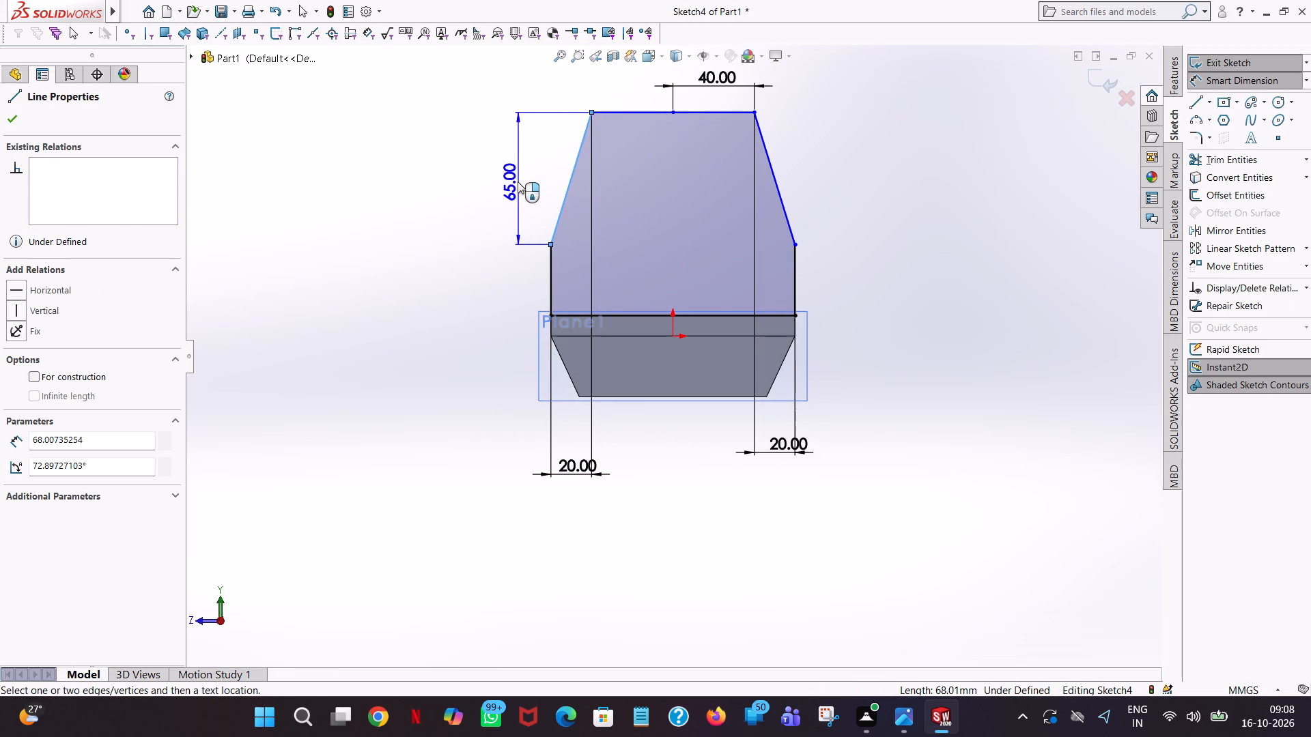
click(517, 182)
click(453, 156)
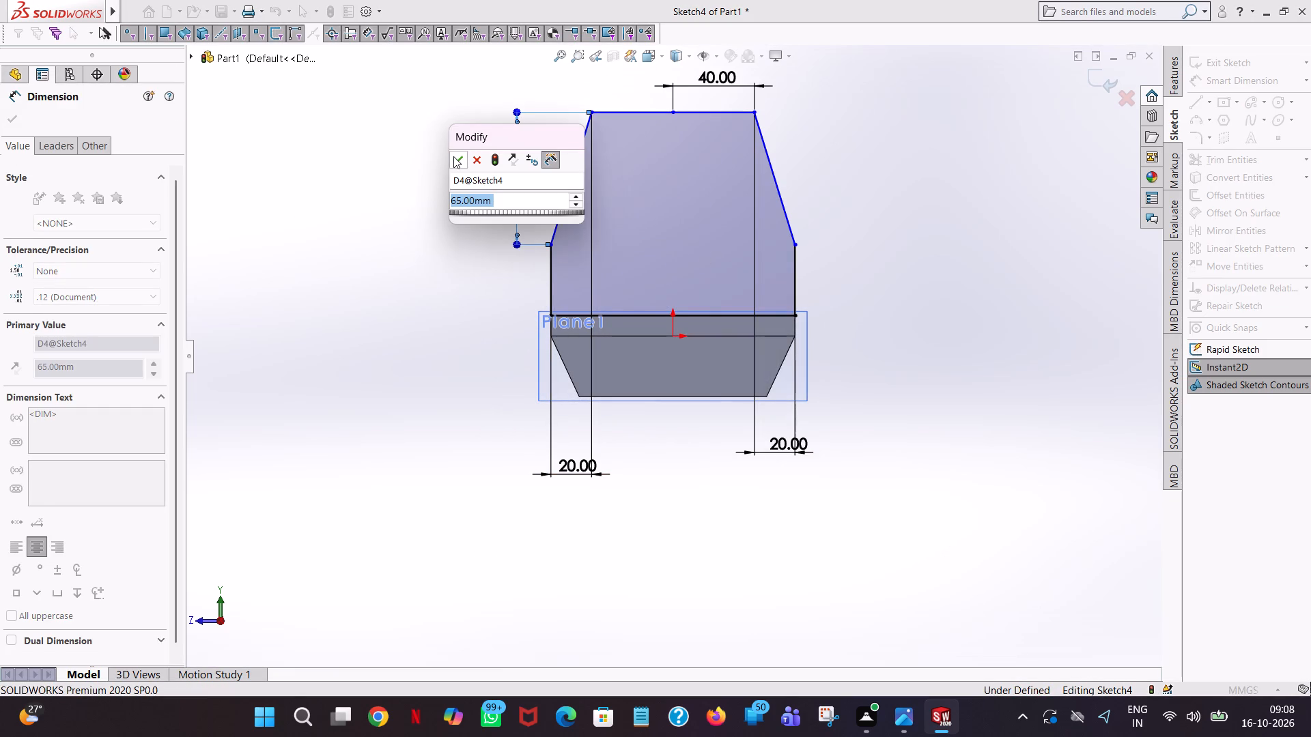
click(874, 145)
click(770, 163)
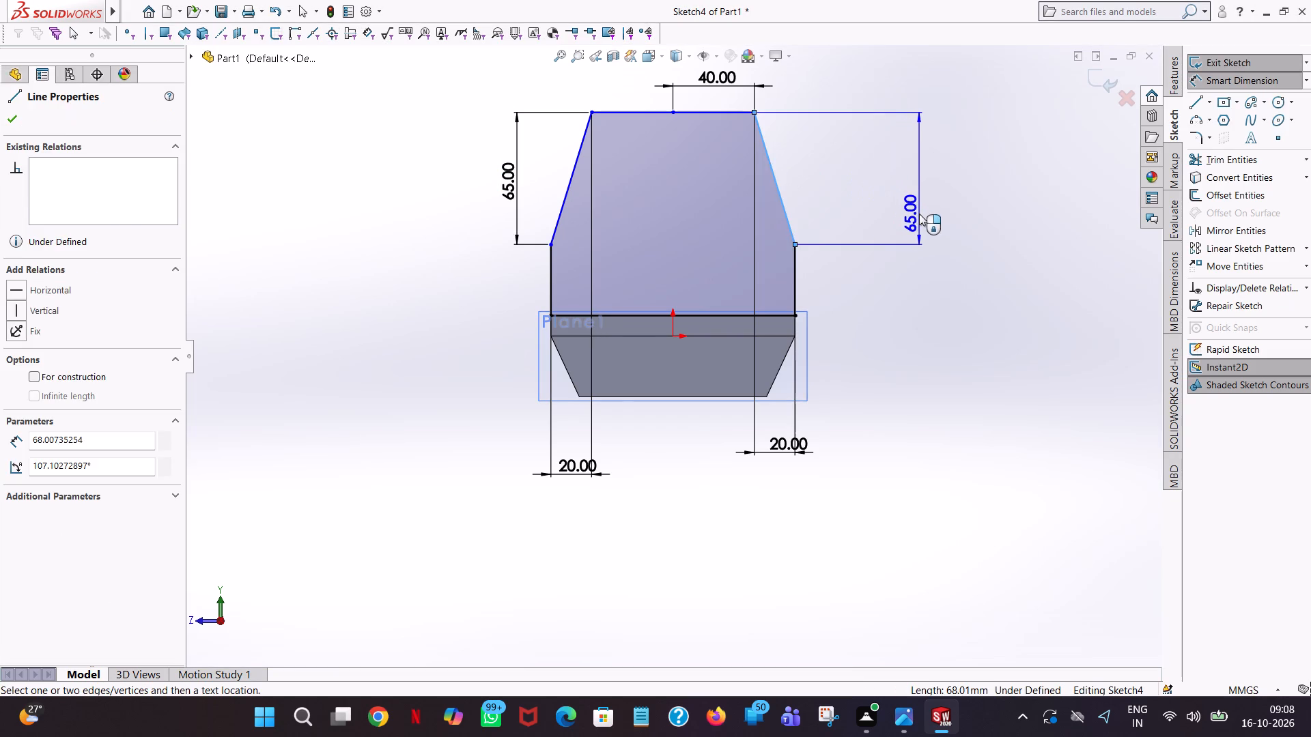
click(919, 214)
click(859, 198)
click(851, 169)
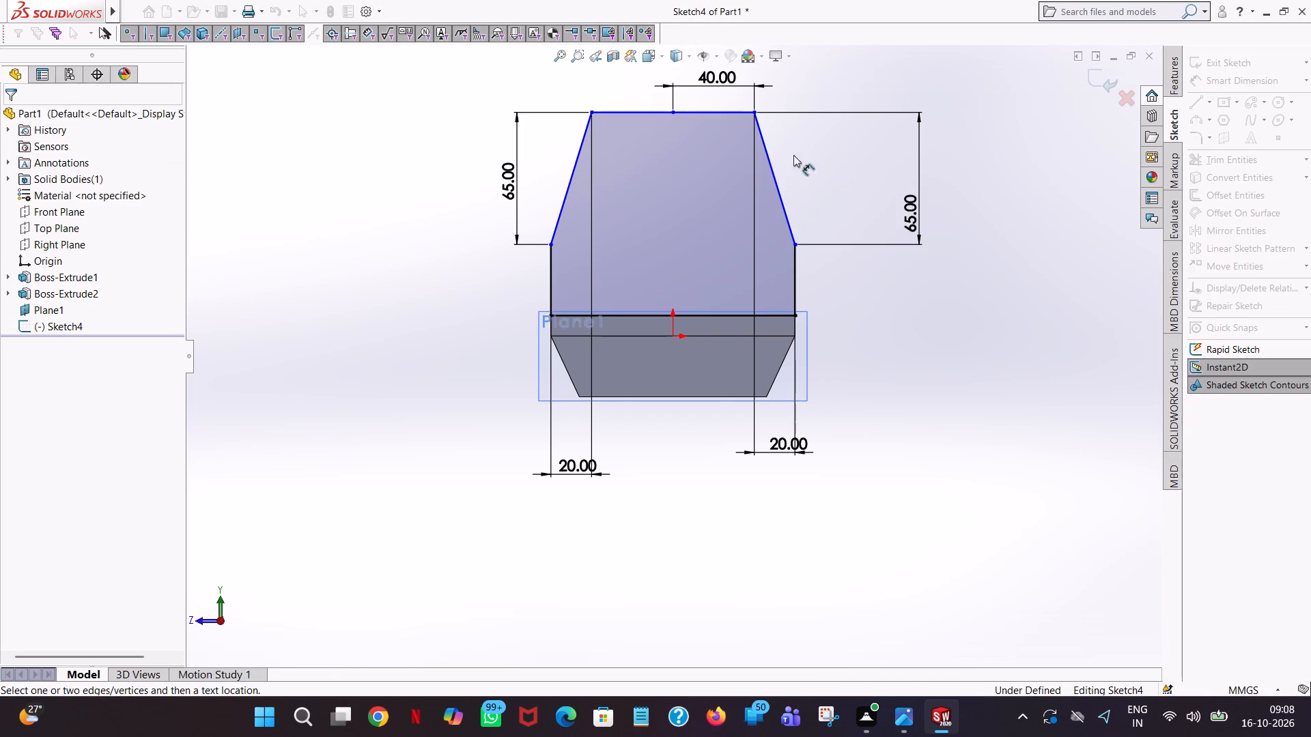
right_click(661, 117)
click(445, 108)
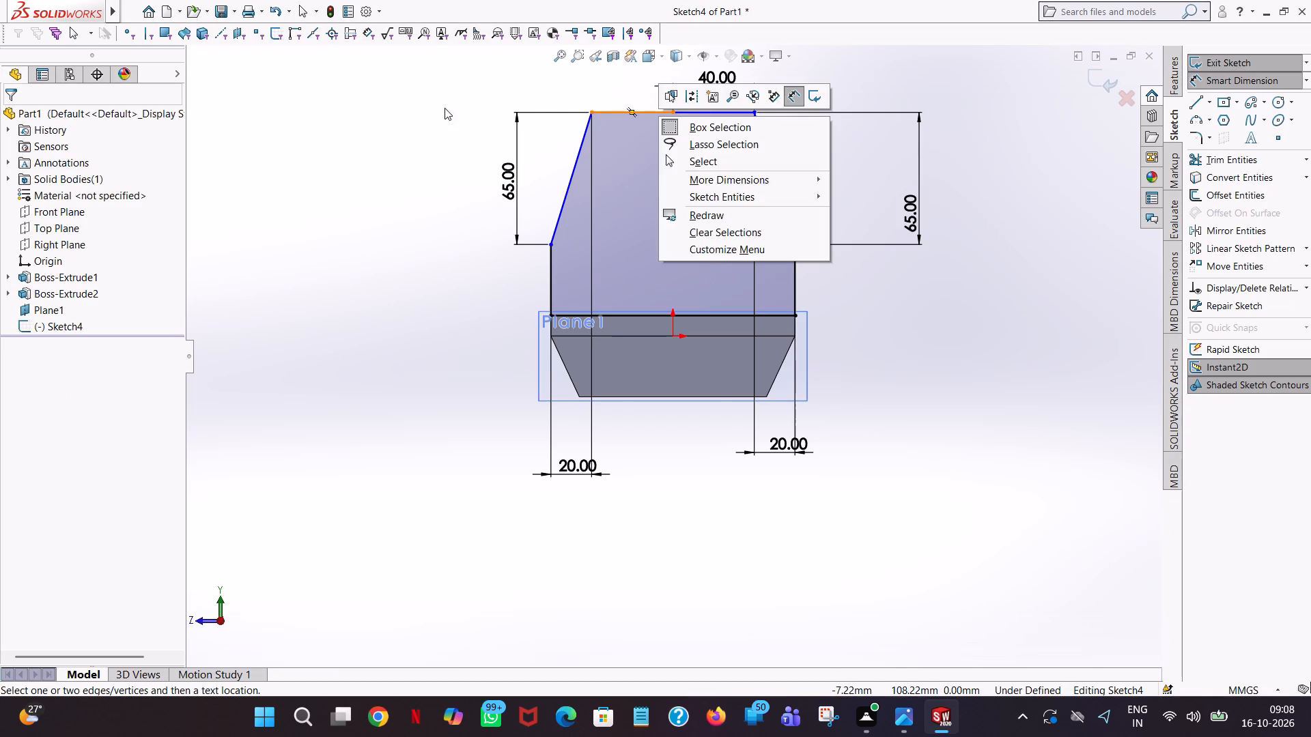
Dimension the profile's overall height at 100 mm between its top and bottom corners on the positive Z side.
click(593, 109)
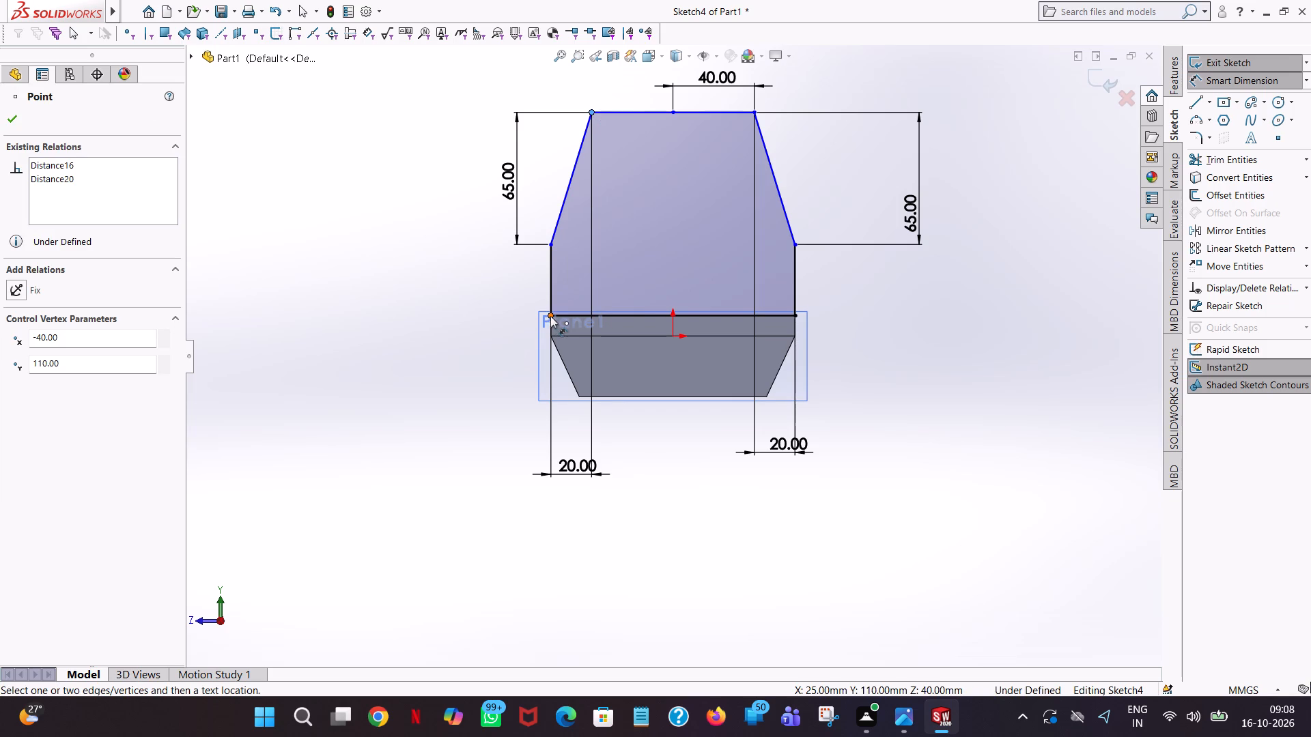
click(552, 315)
click(328, 257)
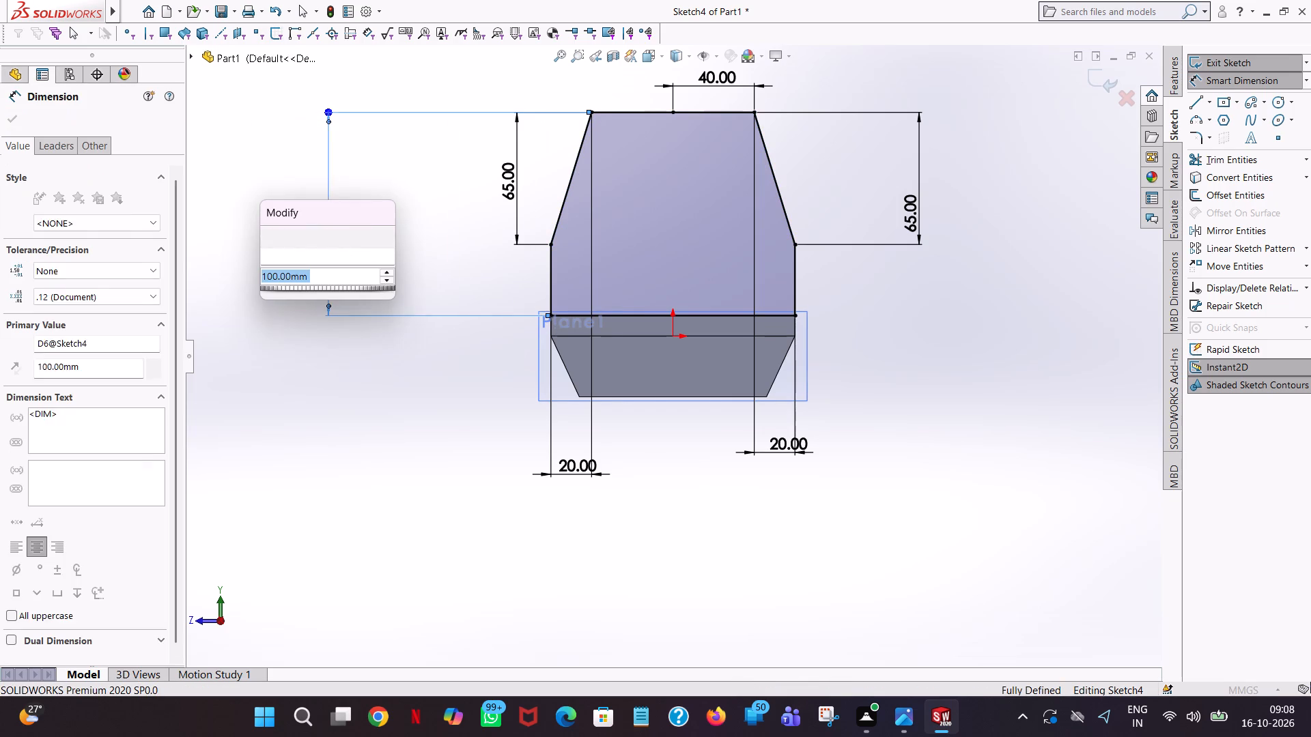
click(271, 235)
click(412, 143)
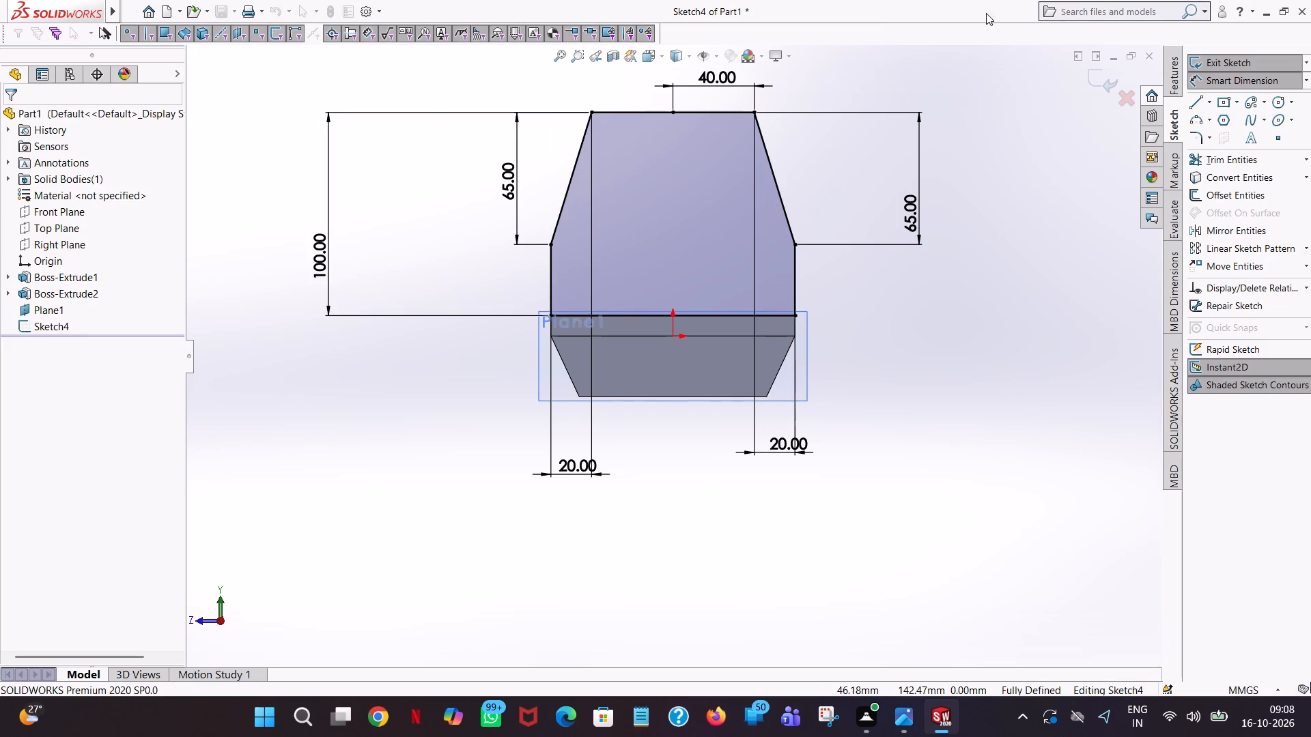
Extrude the upright profile as a blind boss along positive X with depth 145-25 (120 mm), merged with the base.
click(1173, 71)
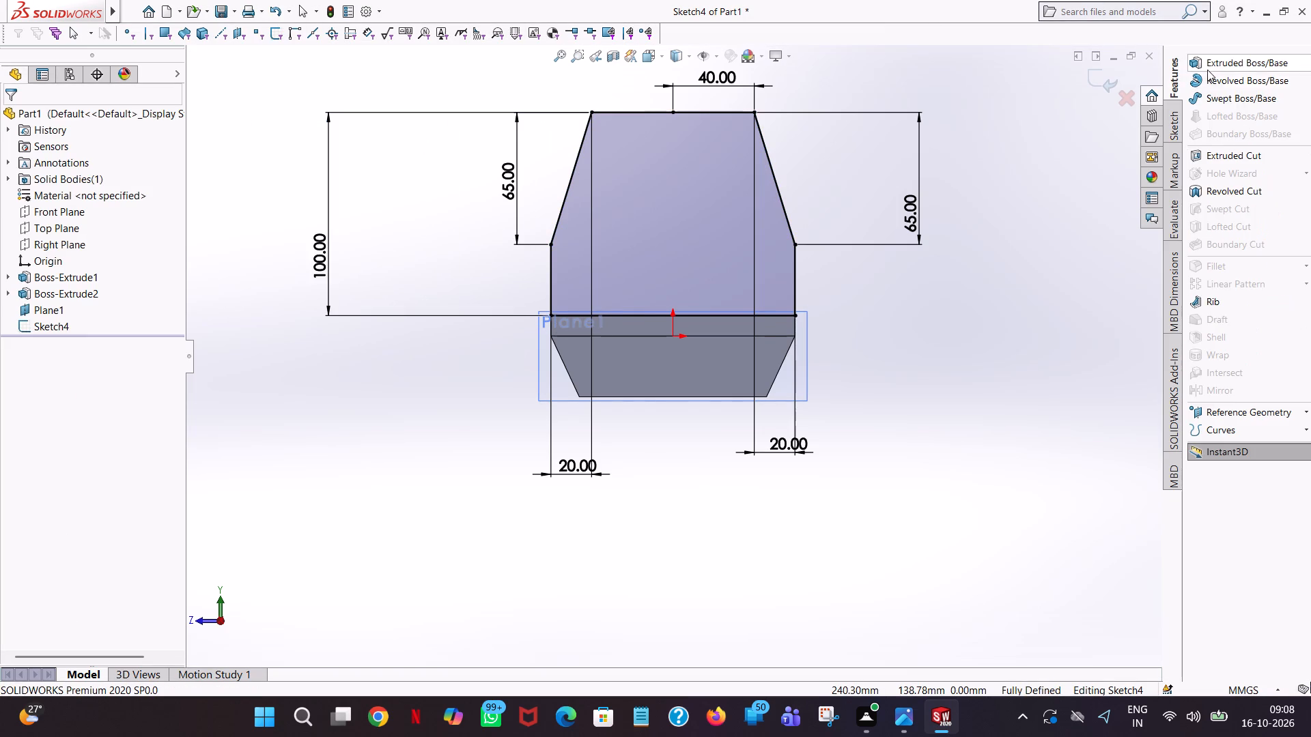
click(1210, 65)
scroll(929, 205, up, 4)
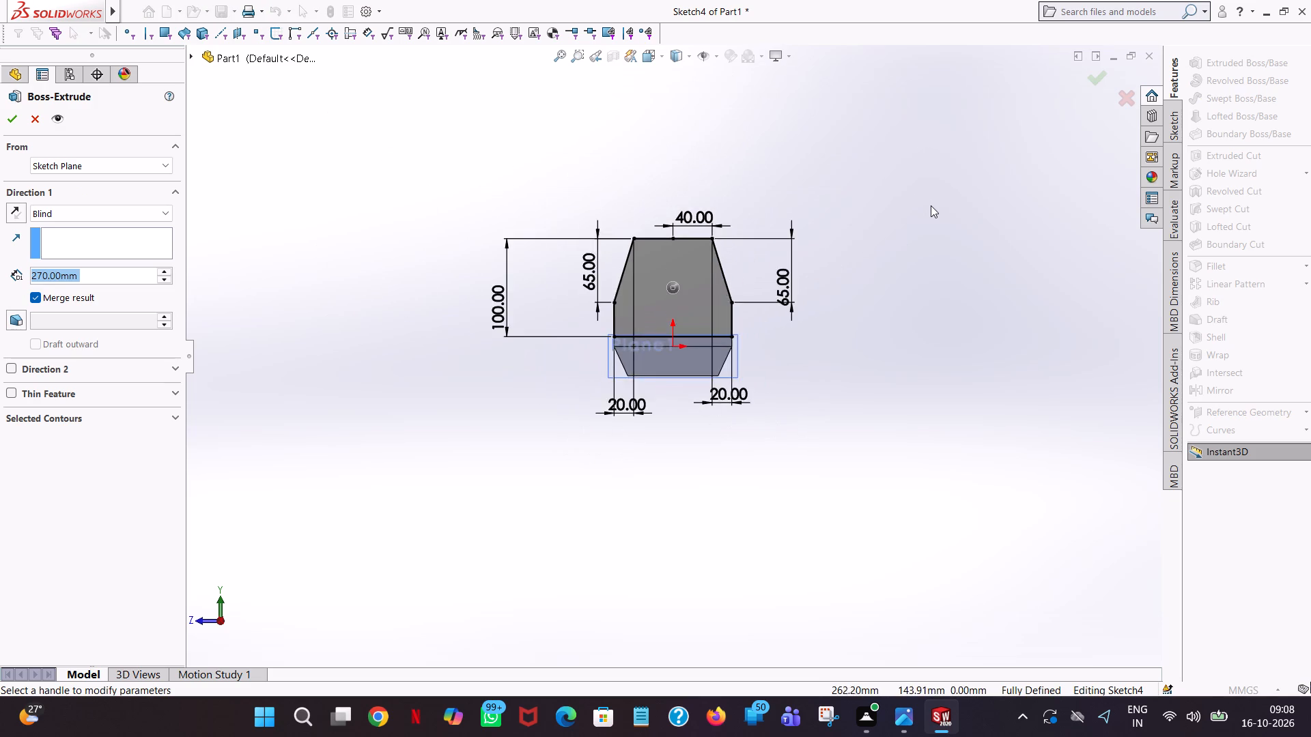
scroll(931, 207, down, 1)
middle_drag(931, 207, 1116, 209)
scroll(1116, 209, up, 1)
double_click(111, 277)
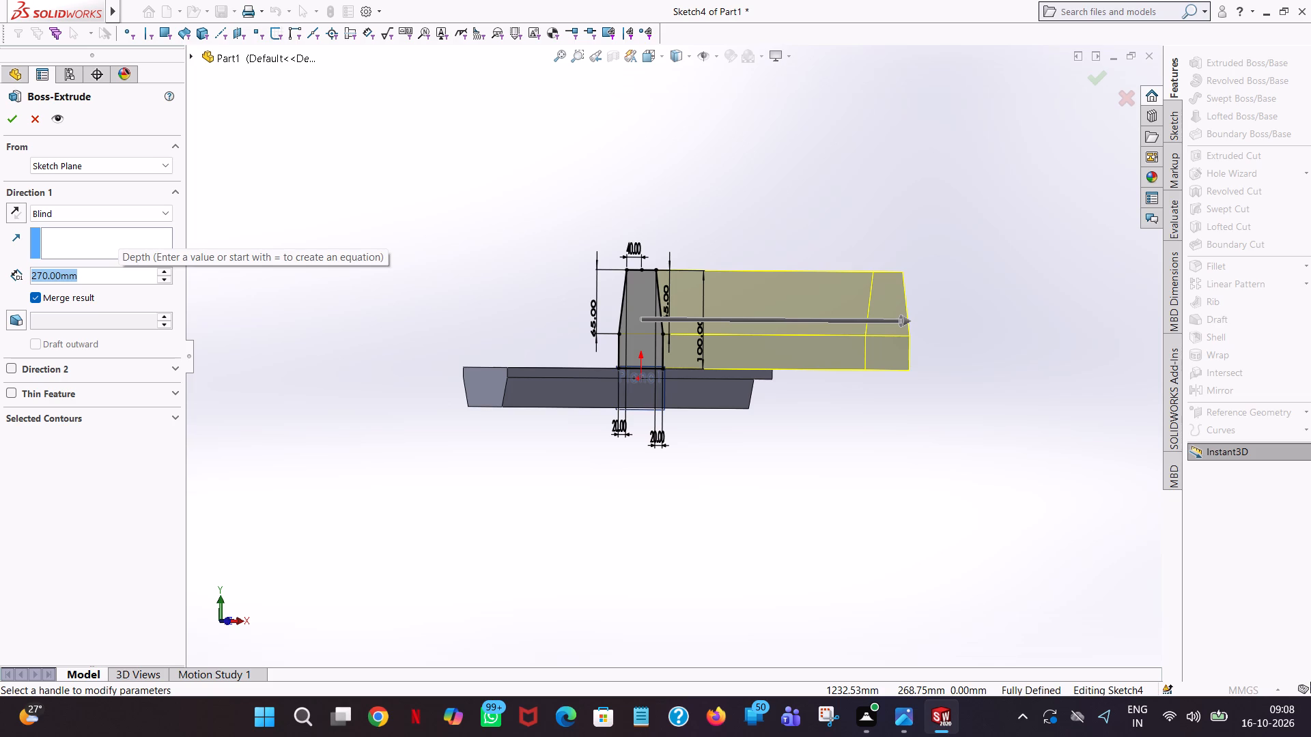
text(145)
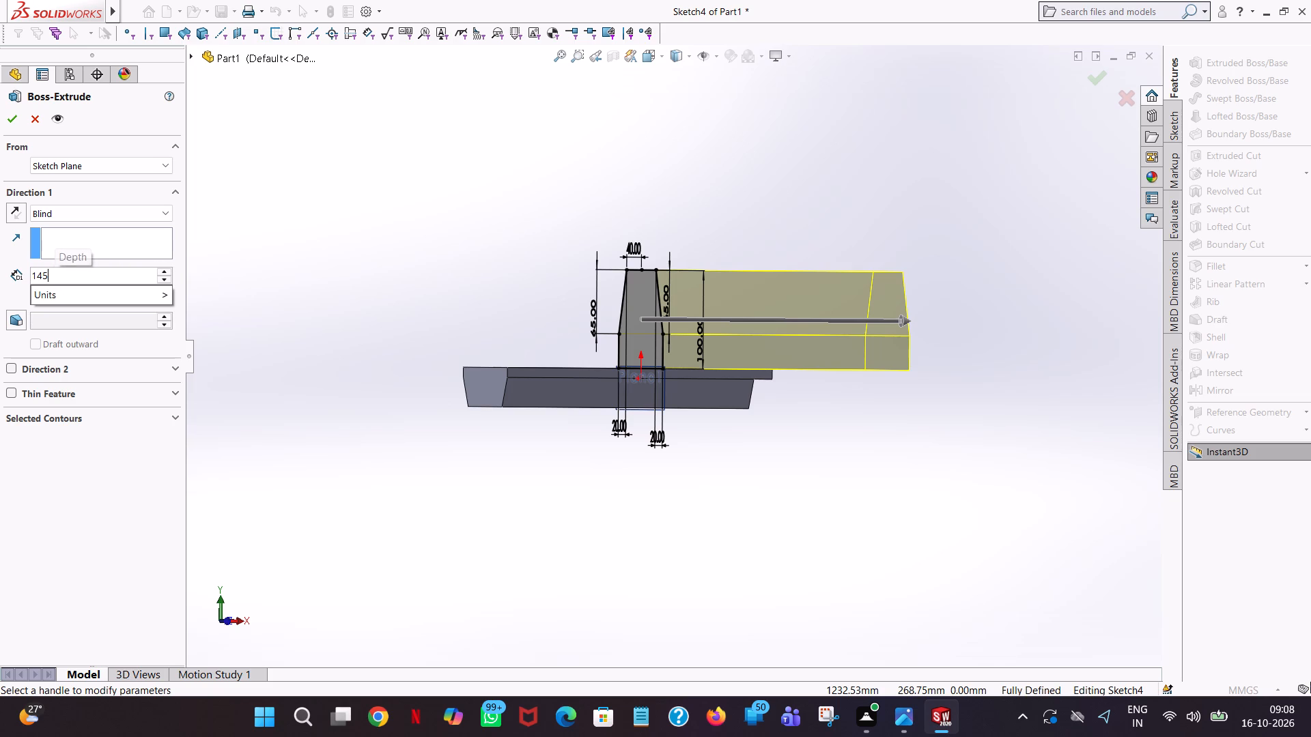
text(-25)
click(490, 179)
middle_drag(491, 182, 425, 184)
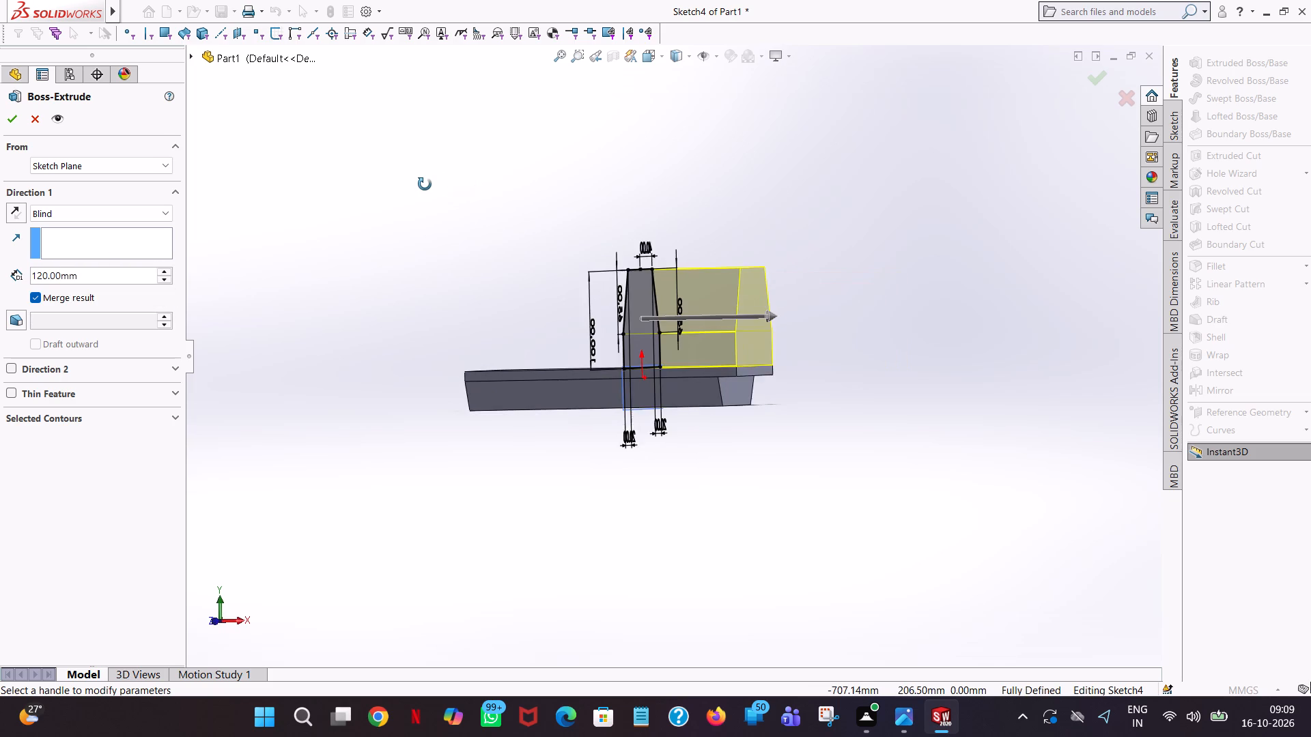
middle_drag(425, 184, 424, 184)
scroll(425, 184, up, 1)
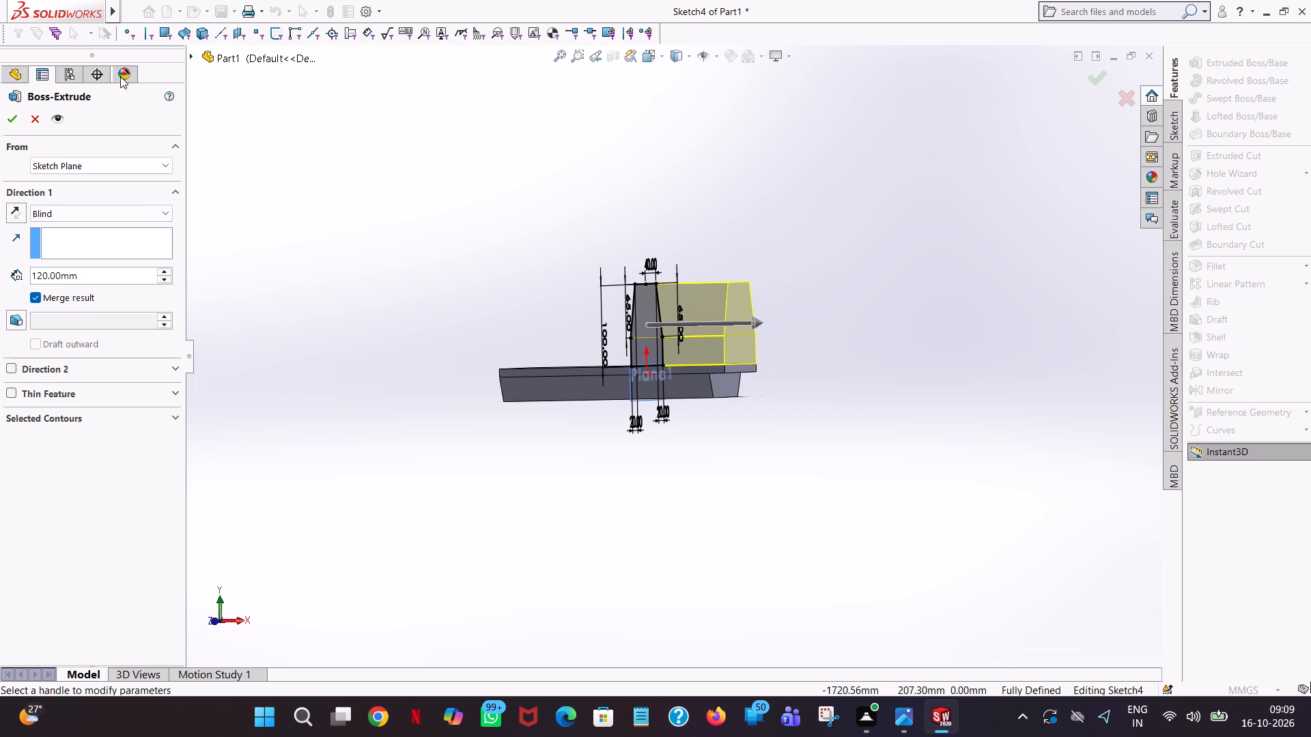
click(17, 113)
click(770, 199)
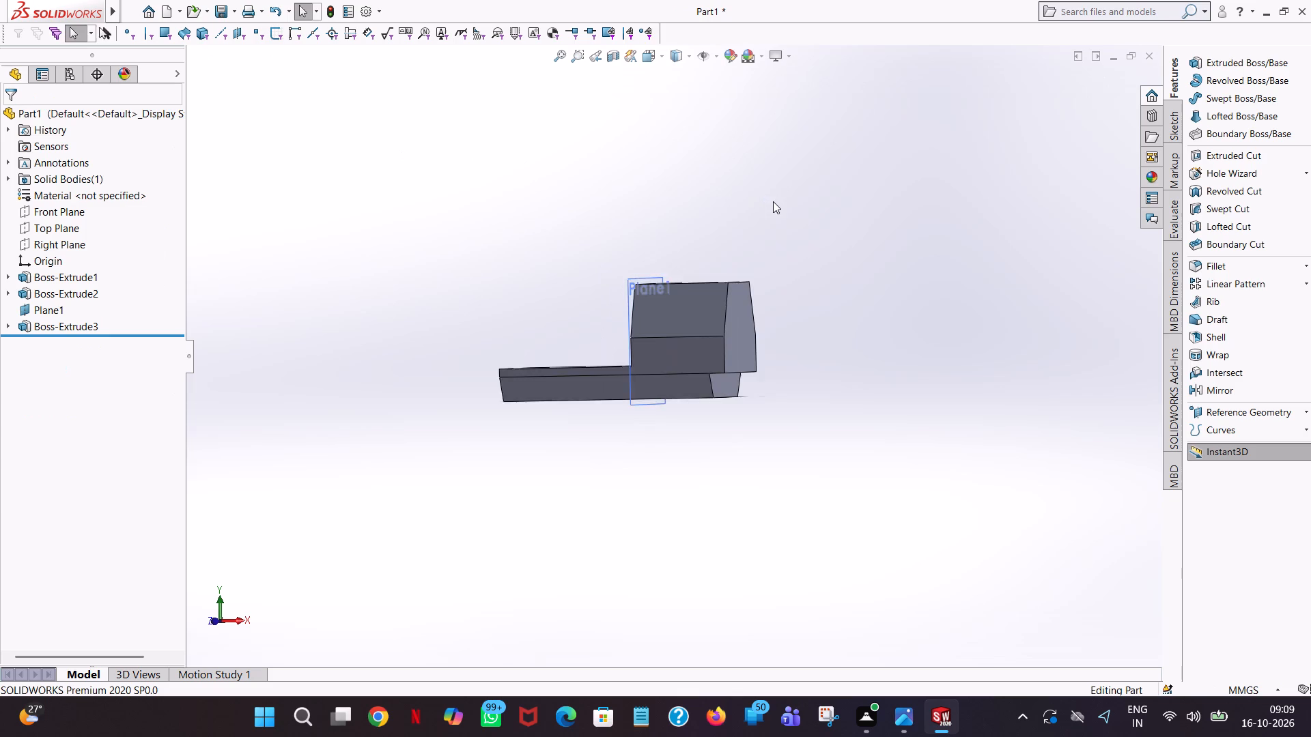
Inspect the merged upright block and base plate from several viewing directions.
scroll(773, 201, up, 1)
middle_drag(774, 201, 808, 211)
scroll(808, 210, up, 2)
scroll(743, 333, down, 6)
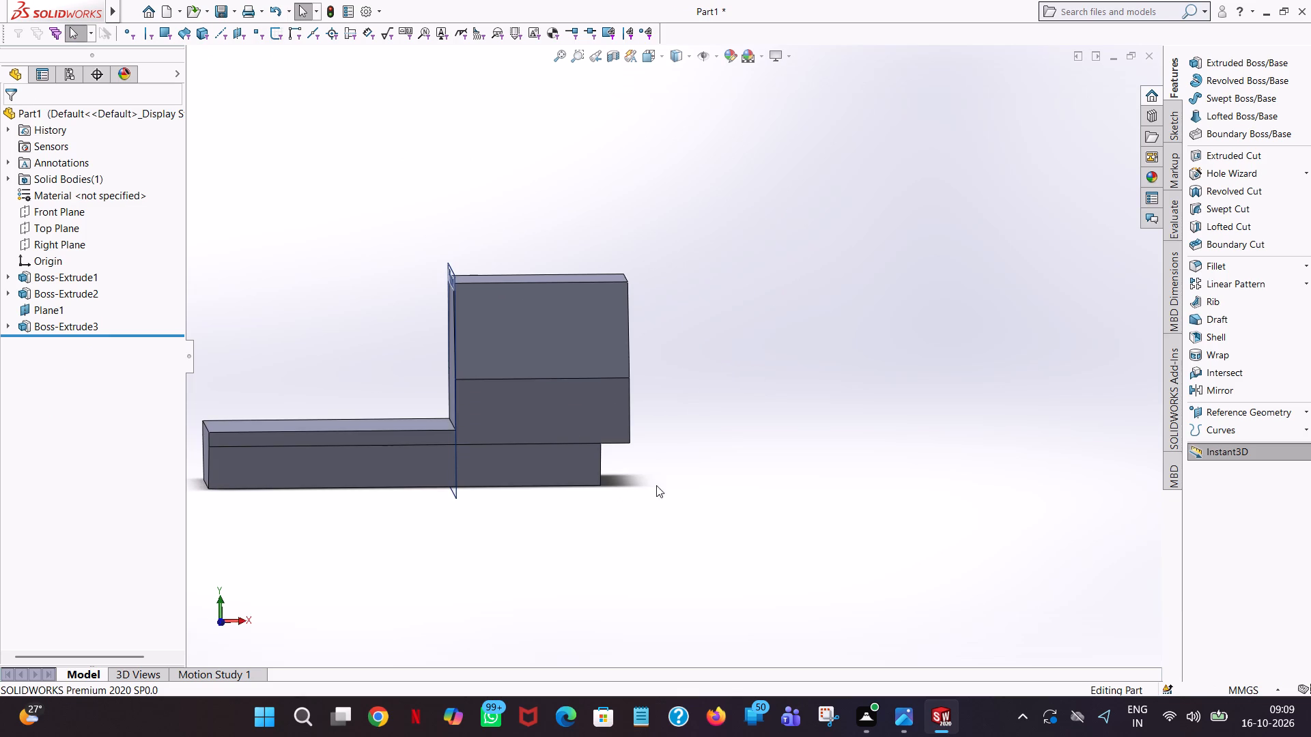
middle_drag(649, 469, 683, 464)
scroll(638, 446, up, 2)
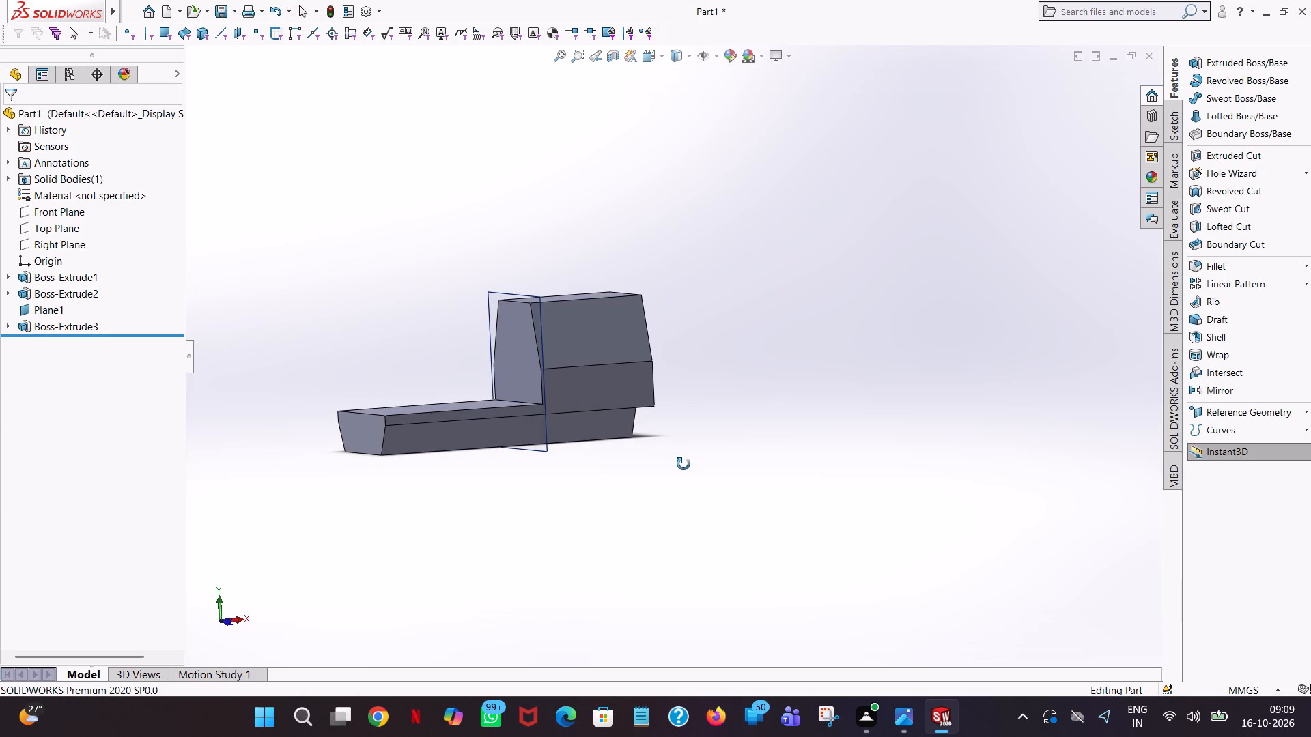
middle_drag(683, 464, 683, 488)
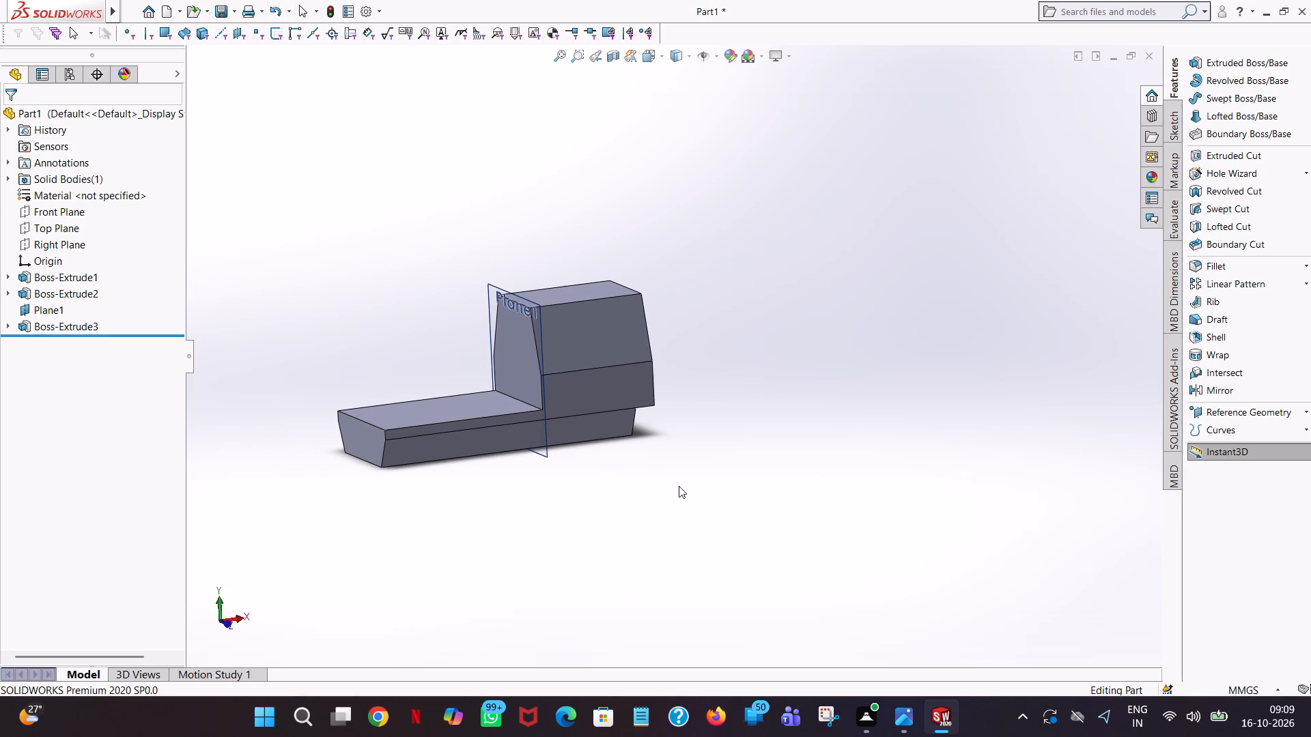
click(804, 243)
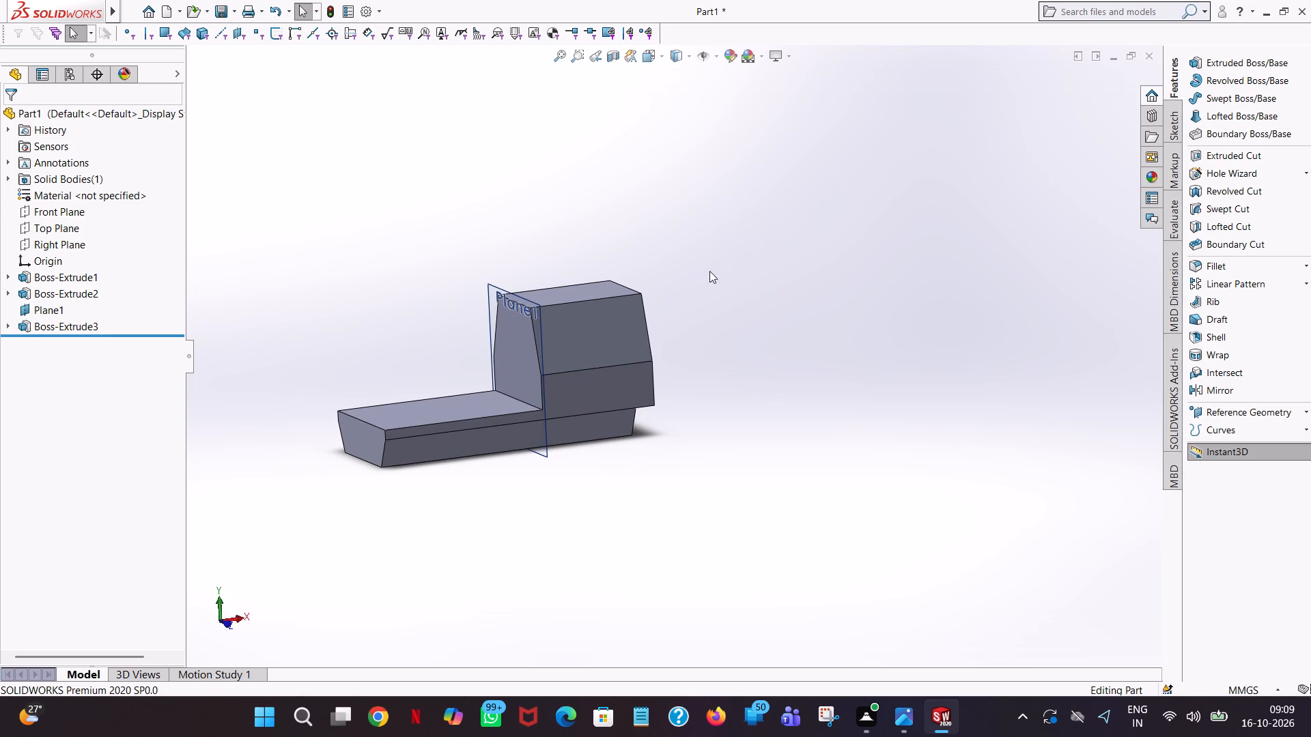
middle_click(903, 239)
Hide the offset reference plane, Plane1.
click(61, 305)
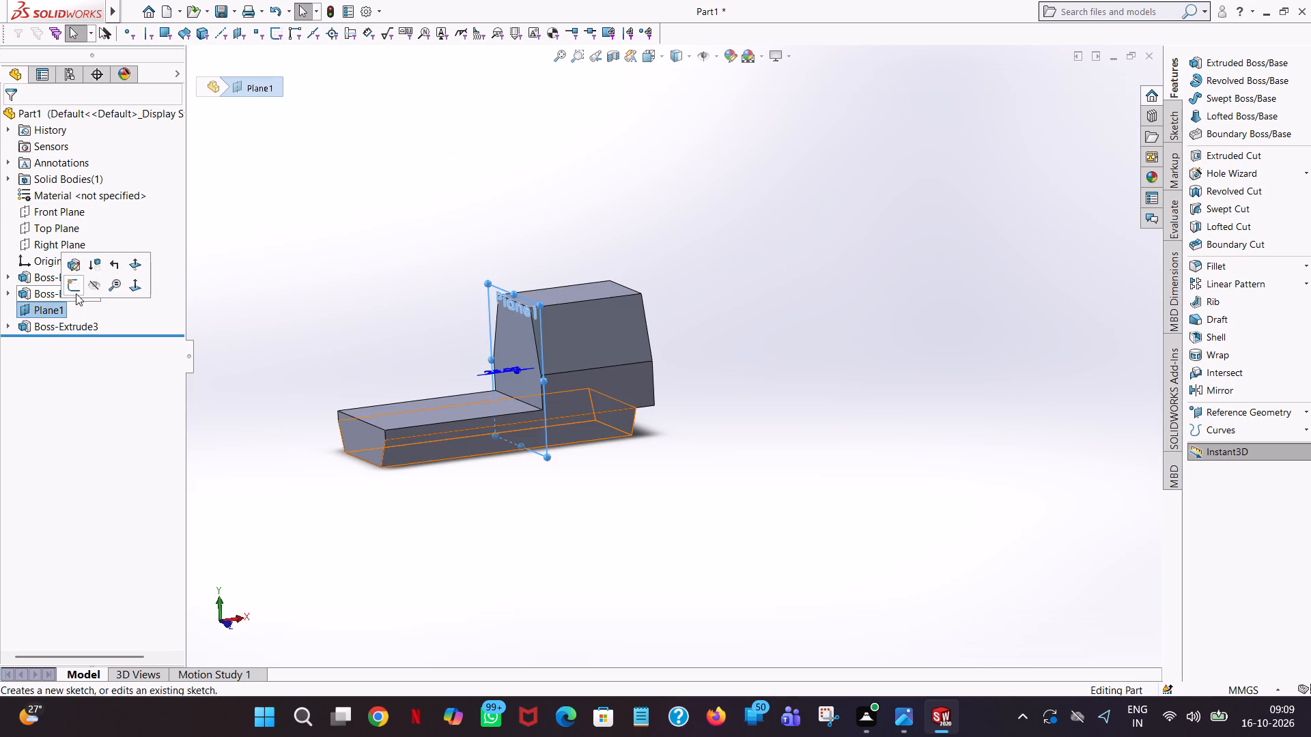
click(90, 289)
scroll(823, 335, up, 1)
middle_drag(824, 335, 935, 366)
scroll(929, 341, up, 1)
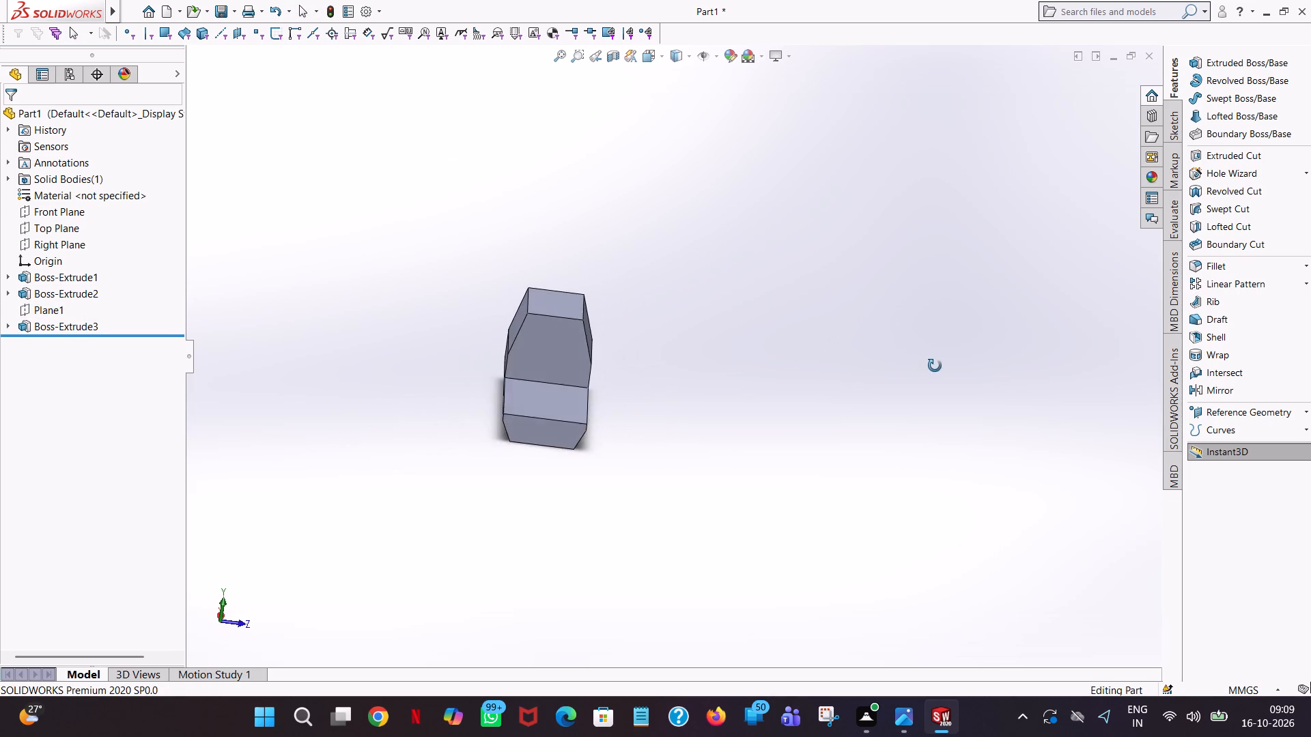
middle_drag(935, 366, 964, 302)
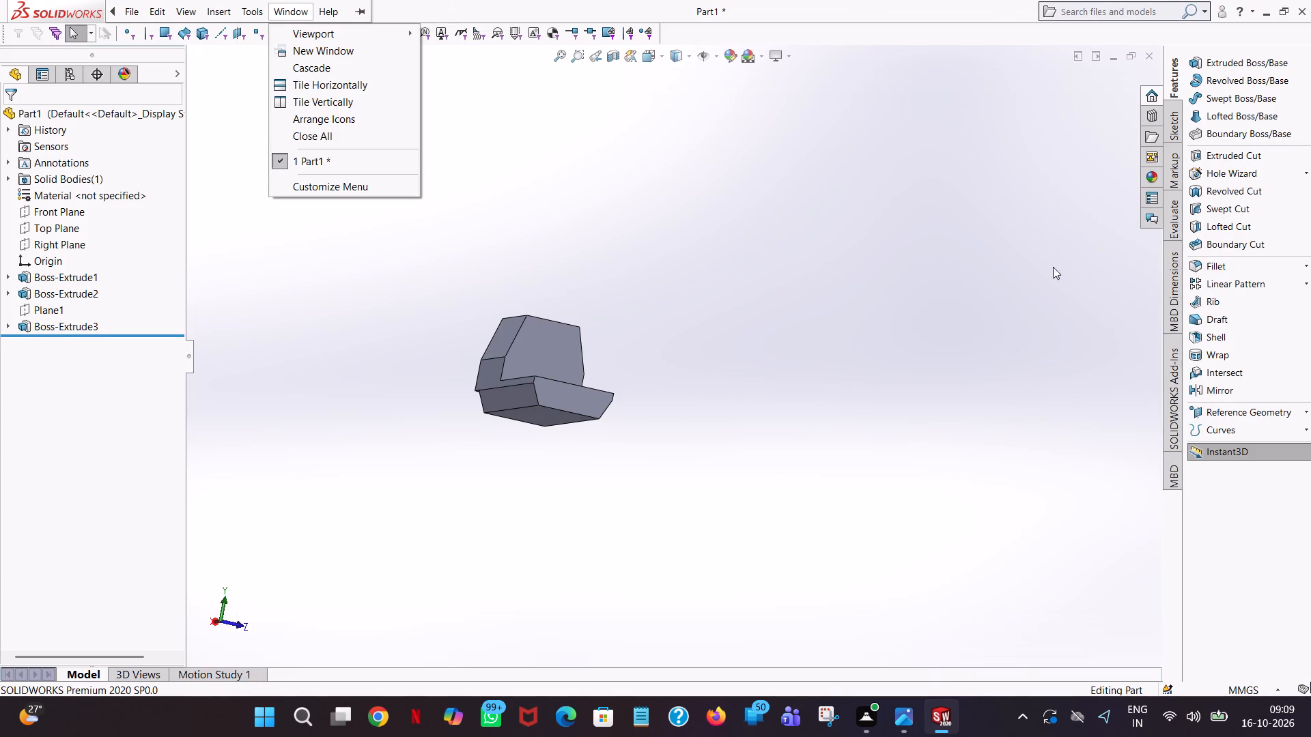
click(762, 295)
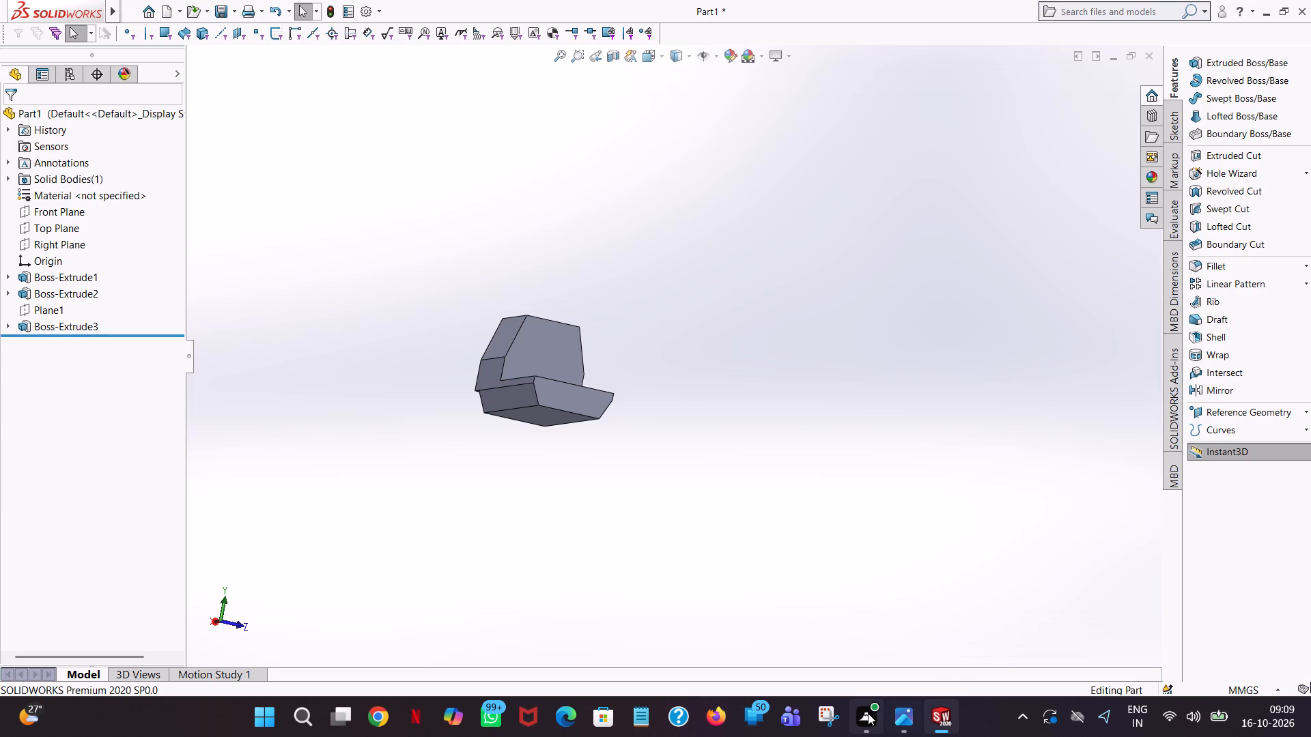
Switch to the reference drawing in Photos and examine the hole and slot dimensions on the upright block's front face.
click(902, 712)
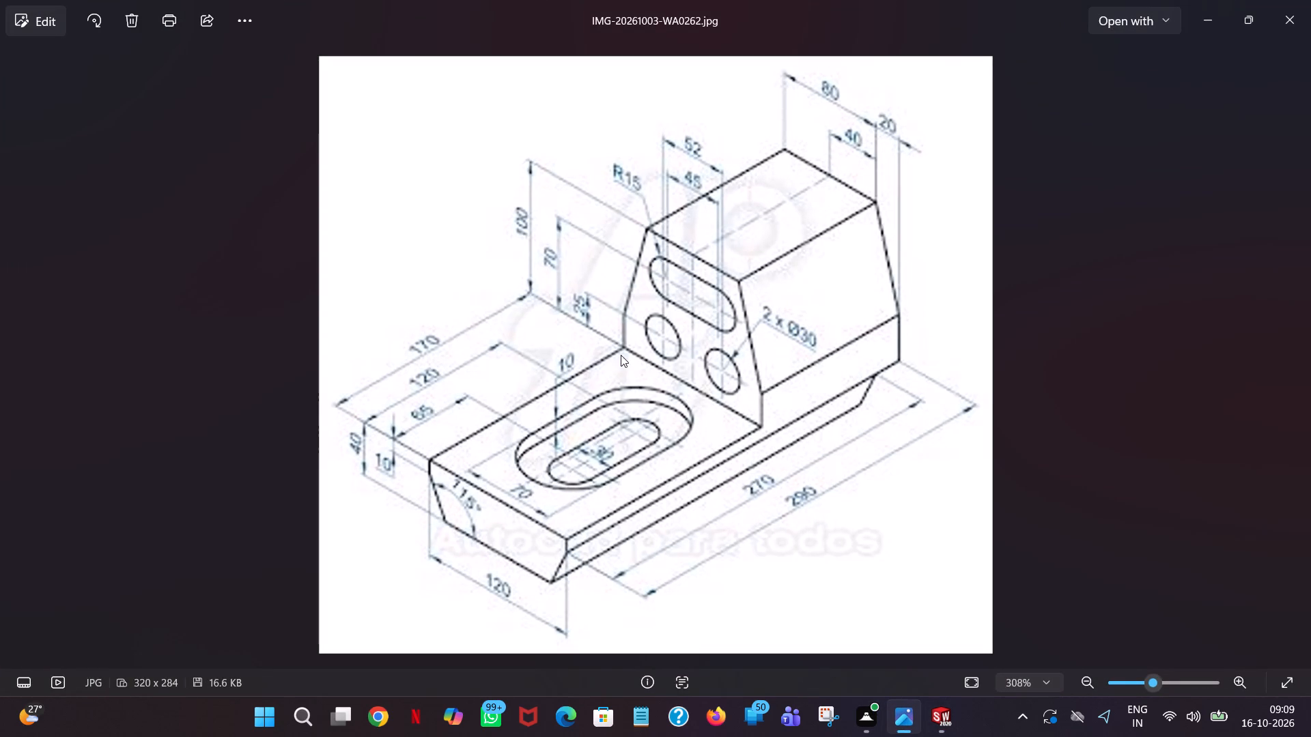
scroll(621, 355, down, 9)
scroll(612, 330, up, 9)
scroll(531, 277, up, 8)
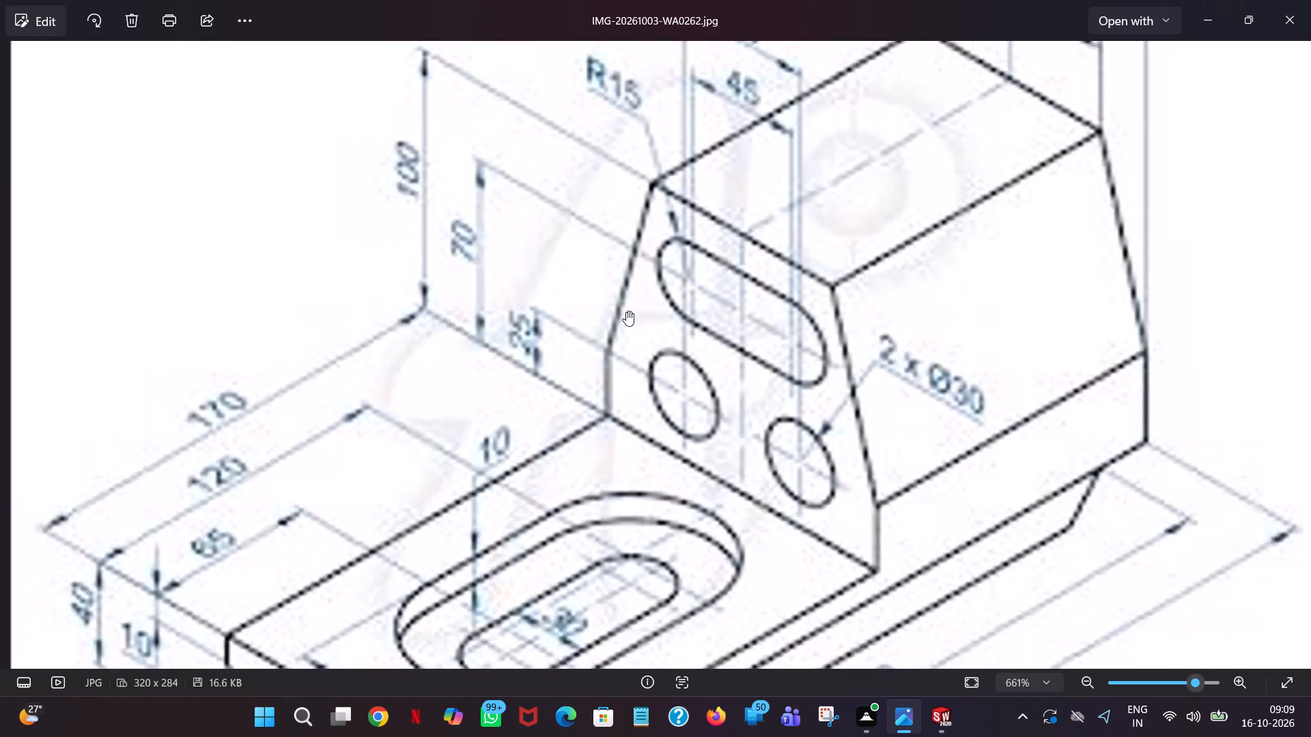
scroll(541, 335, up, 4)
scroll(572, 345, down, 7)
scroll(573, 345, up, 1)
scroll(573, 345, down, 2)
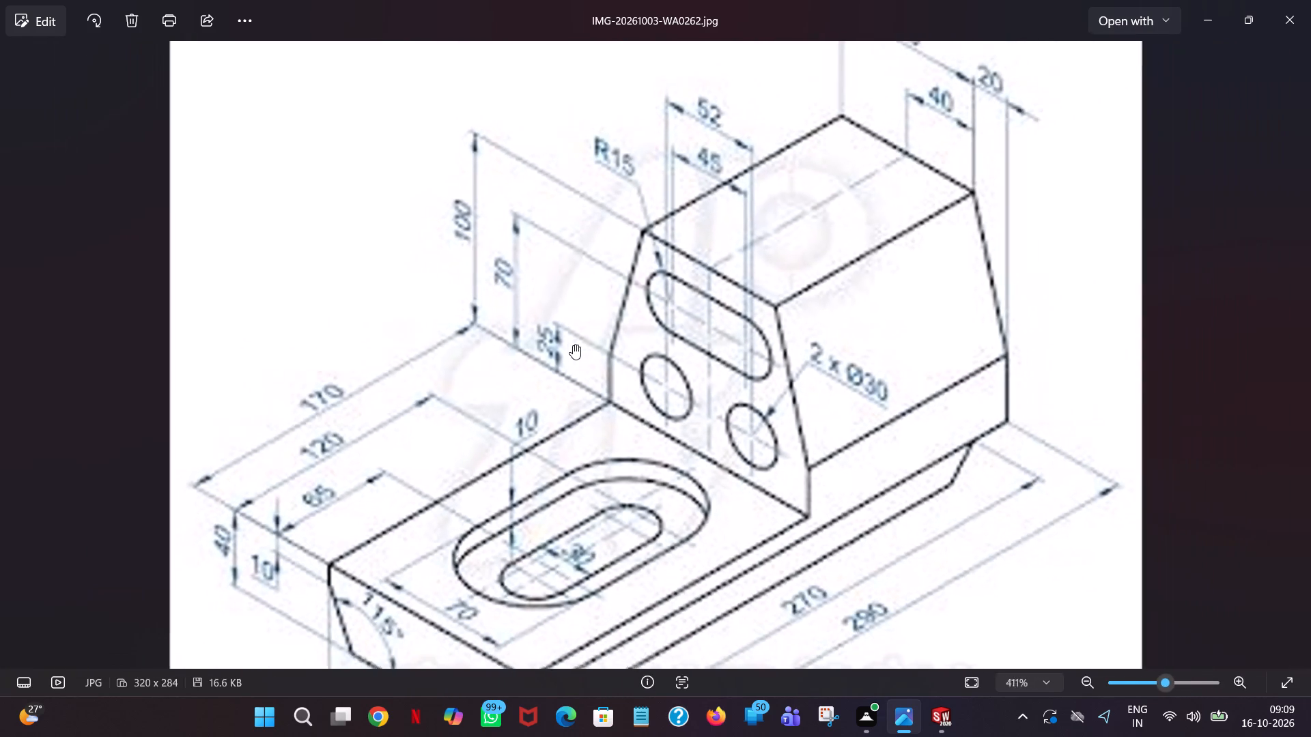
scroll(573, 345, down, 7)
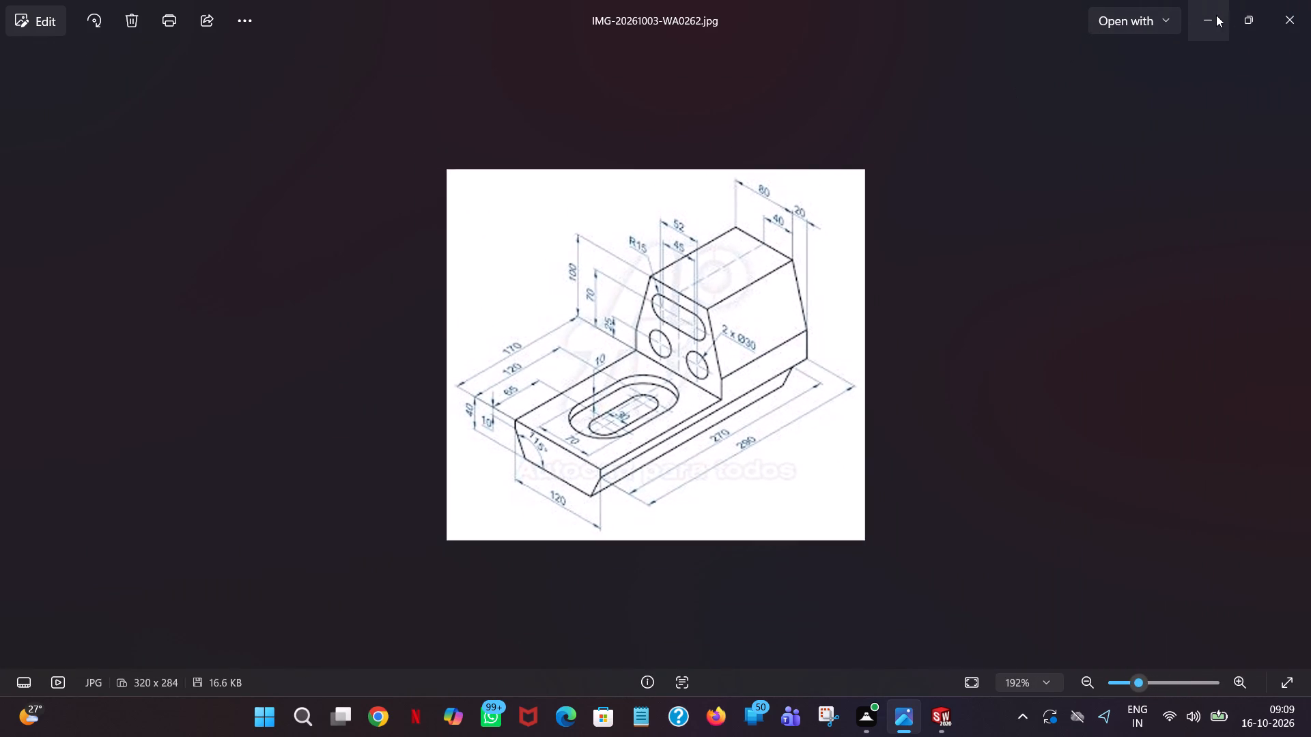
click(1215, 14)
Start an Extruded Cut sketch on the upright block's face above the base plate and view it straight on.
middle_drag(730, 347, 673, 351)
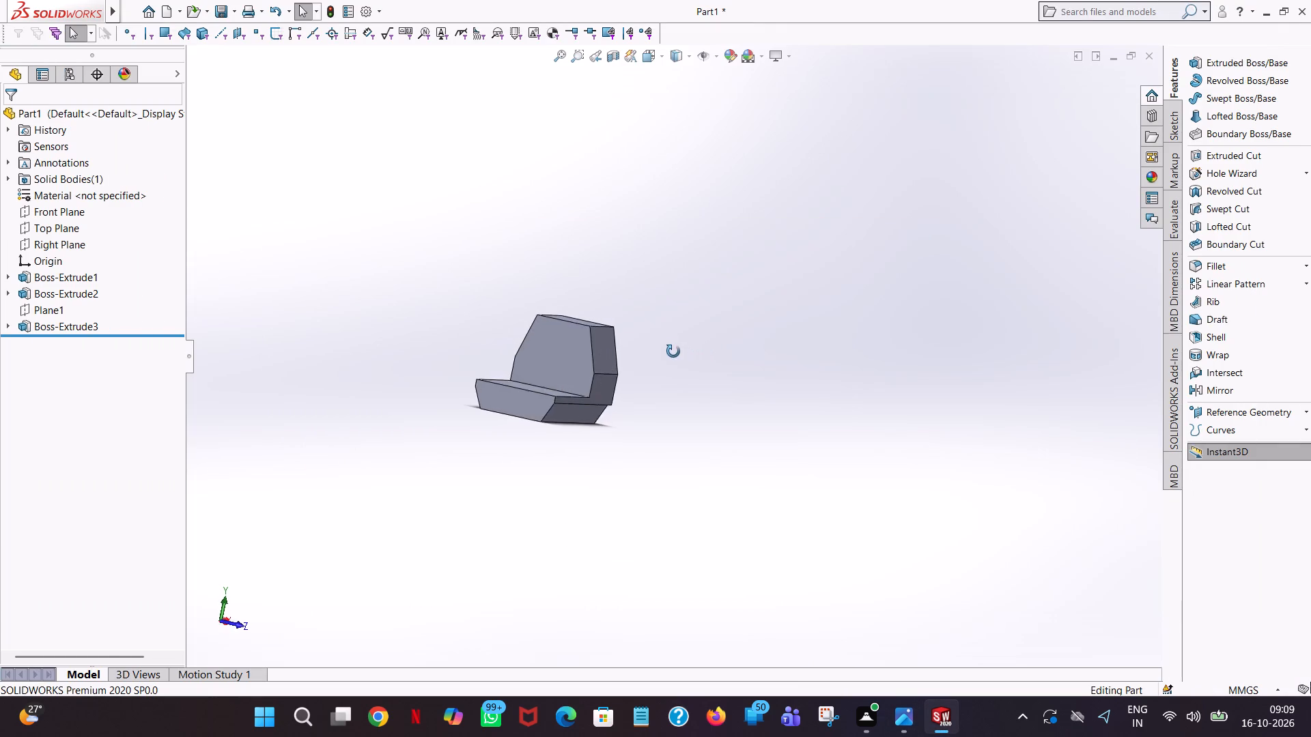
middle_drag(673, 351, 702, 361)
scroll(512, 354, down, 4)
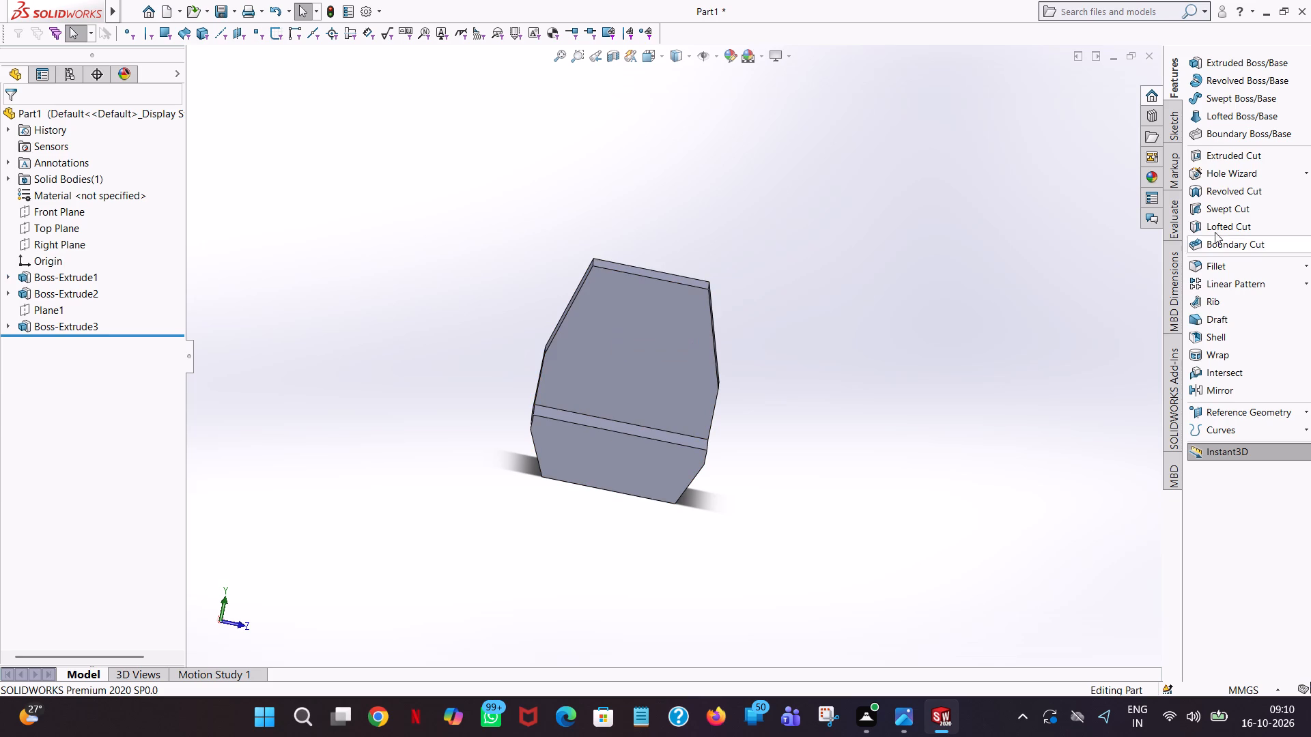
click(1221, 157)
click(634, 348)
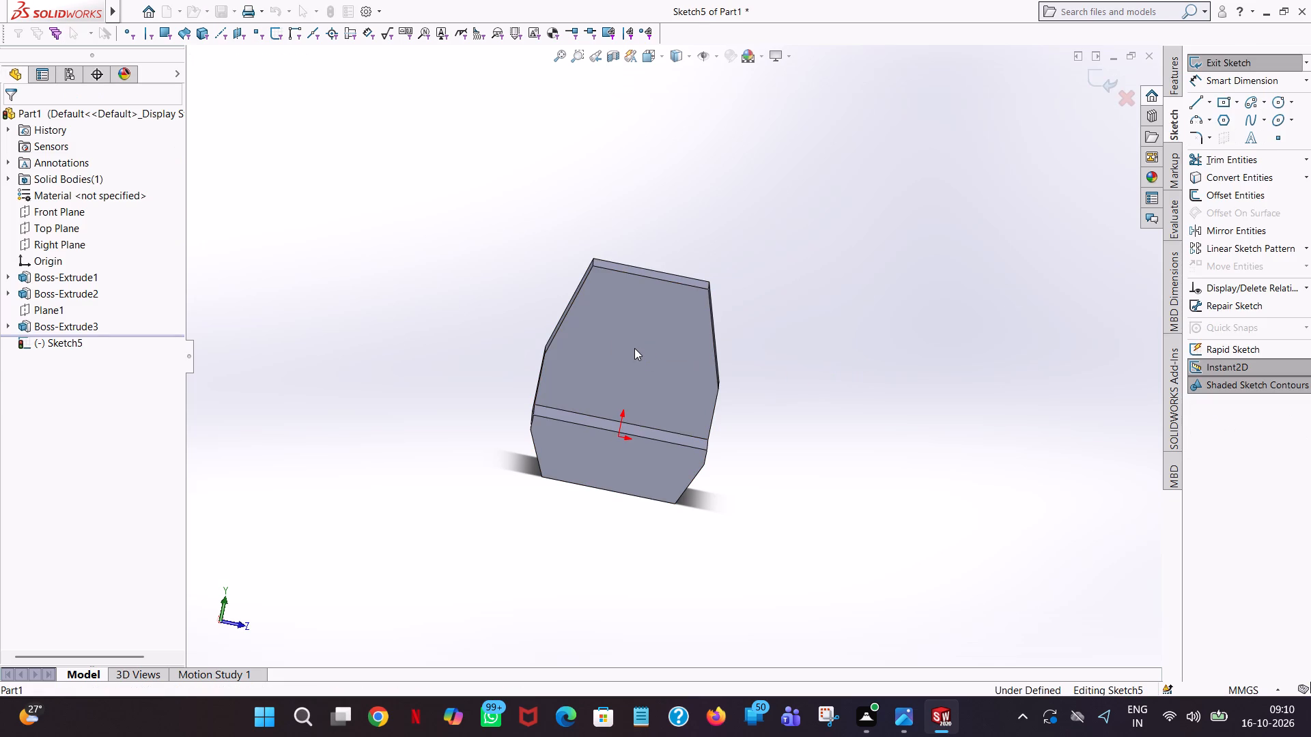
key(space)
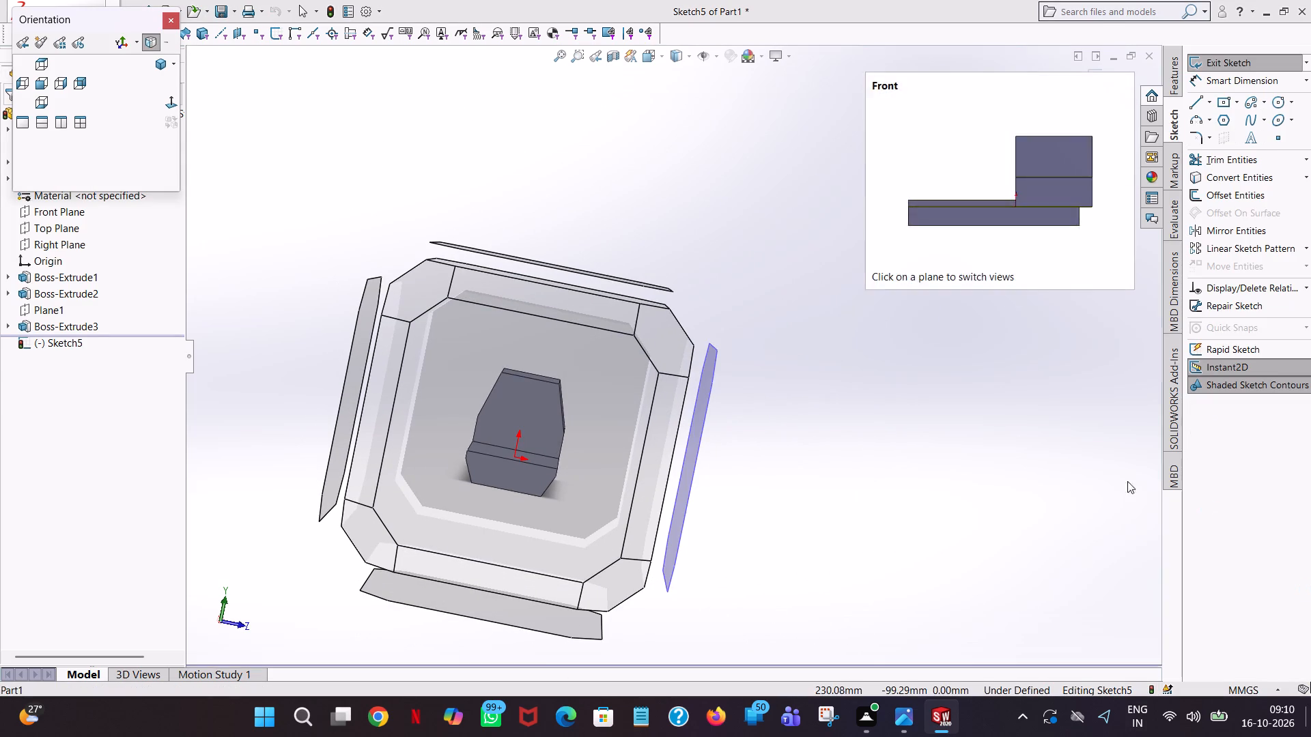
click(165, 104)
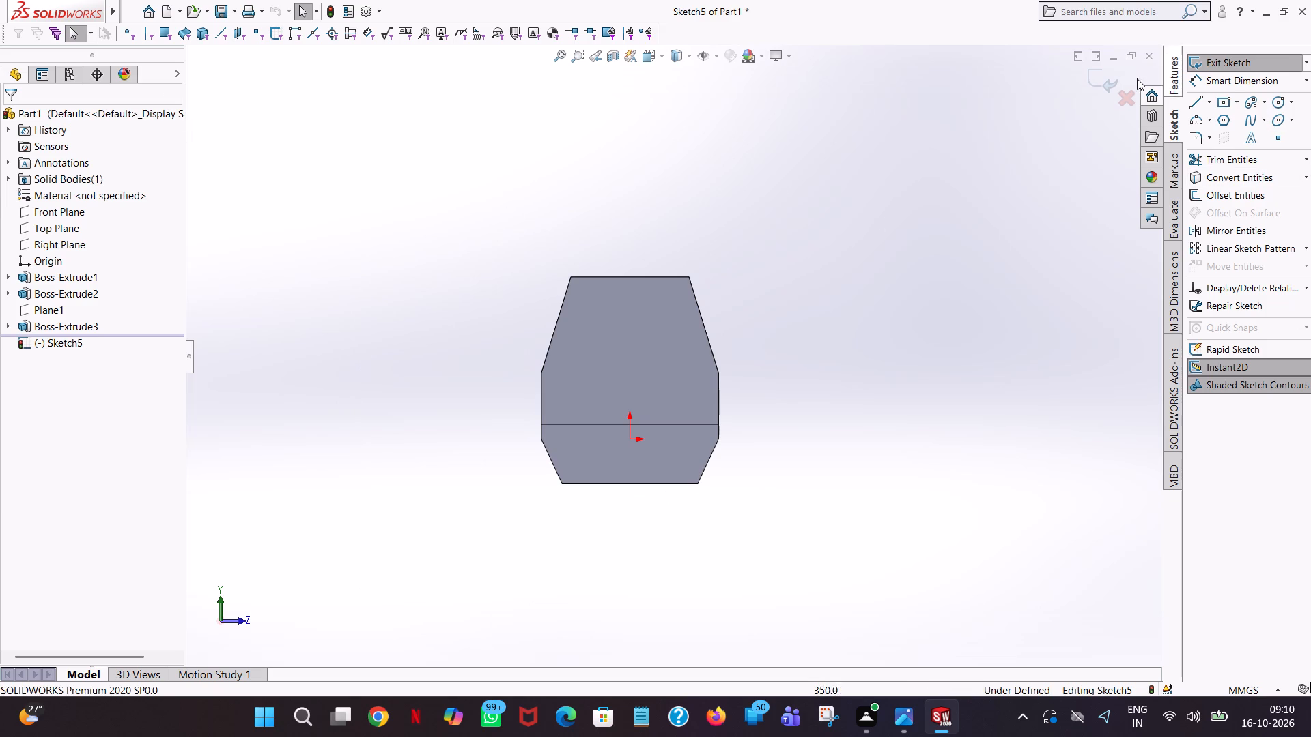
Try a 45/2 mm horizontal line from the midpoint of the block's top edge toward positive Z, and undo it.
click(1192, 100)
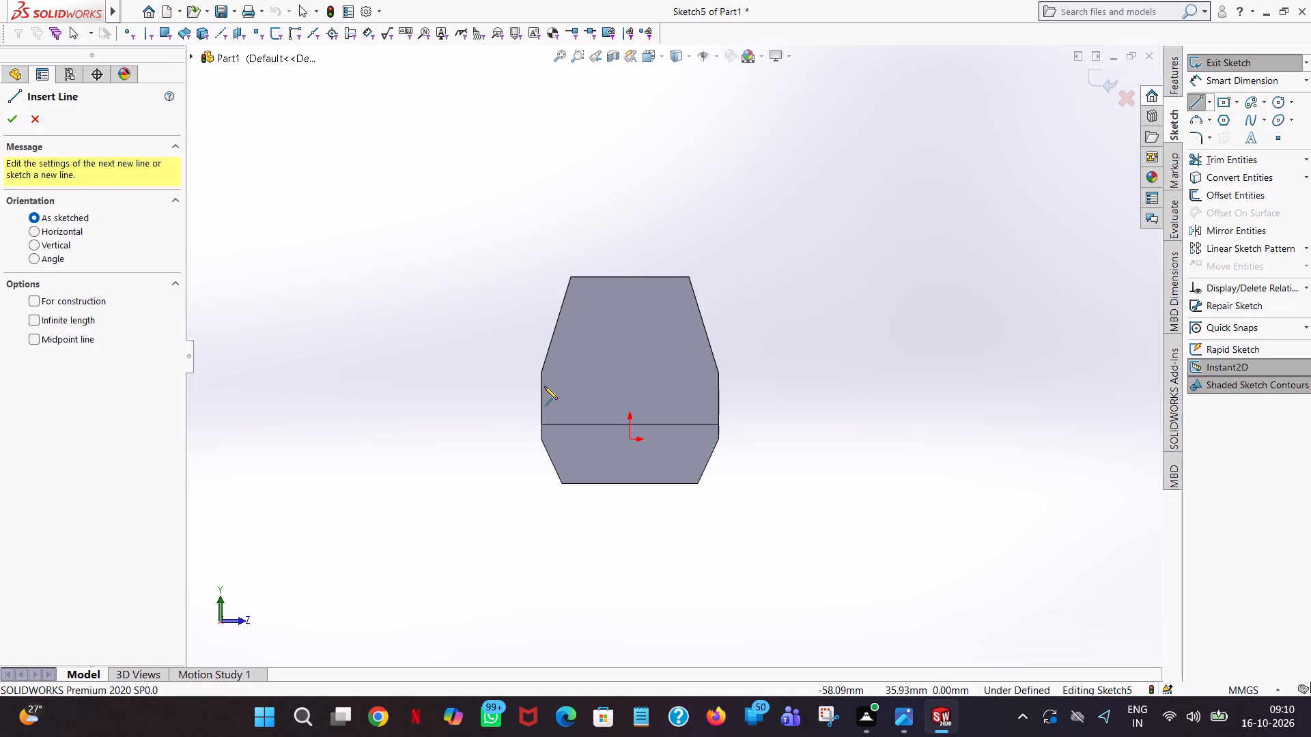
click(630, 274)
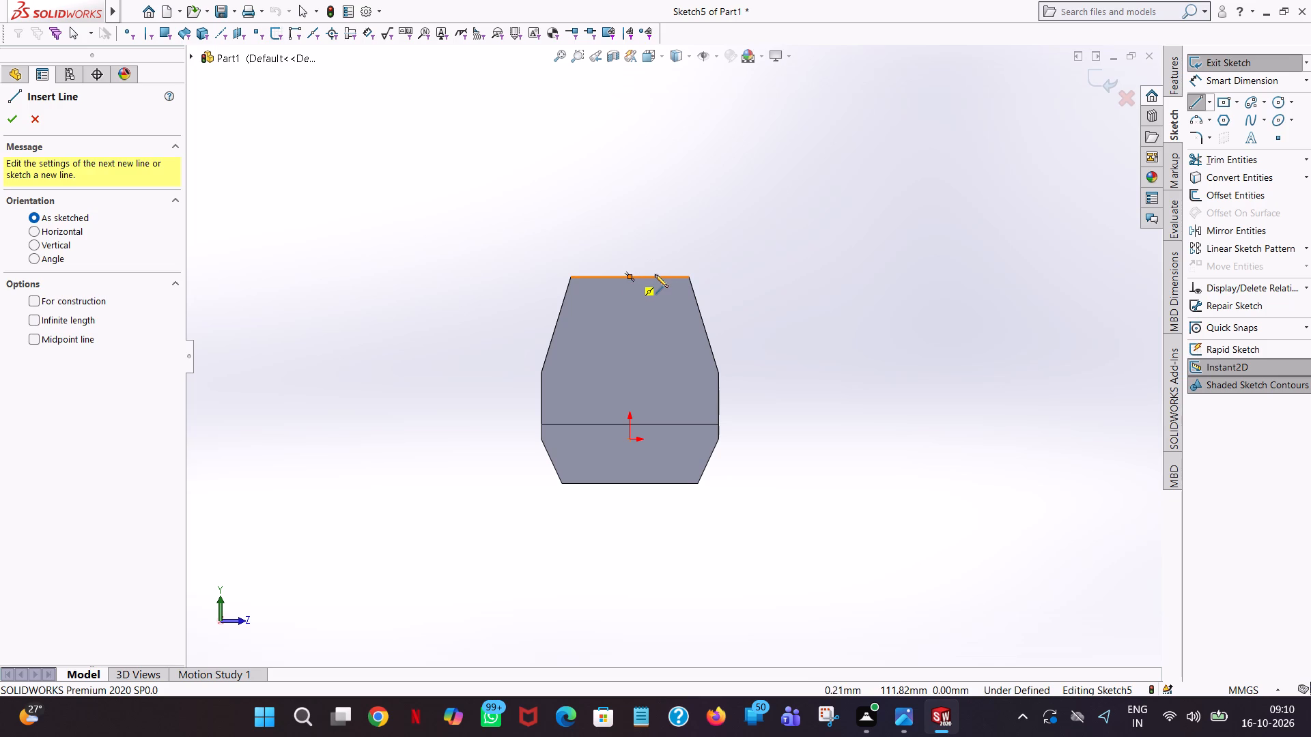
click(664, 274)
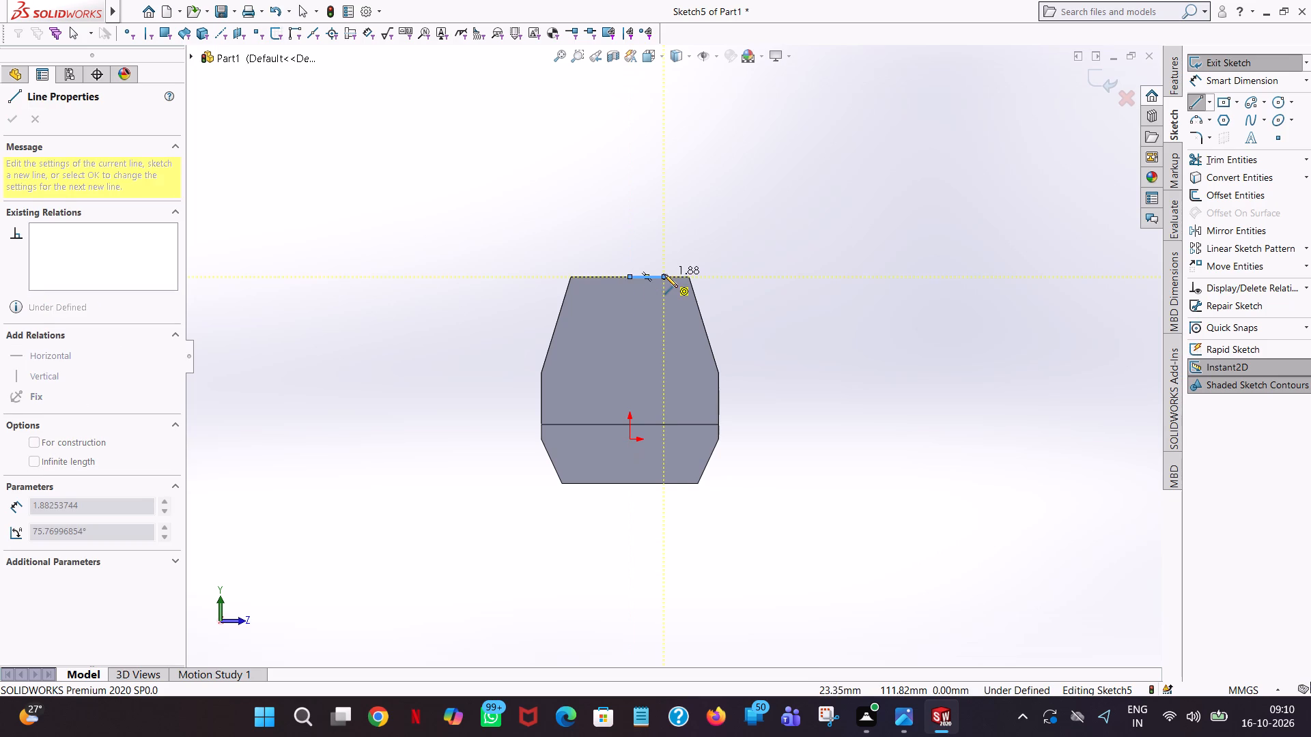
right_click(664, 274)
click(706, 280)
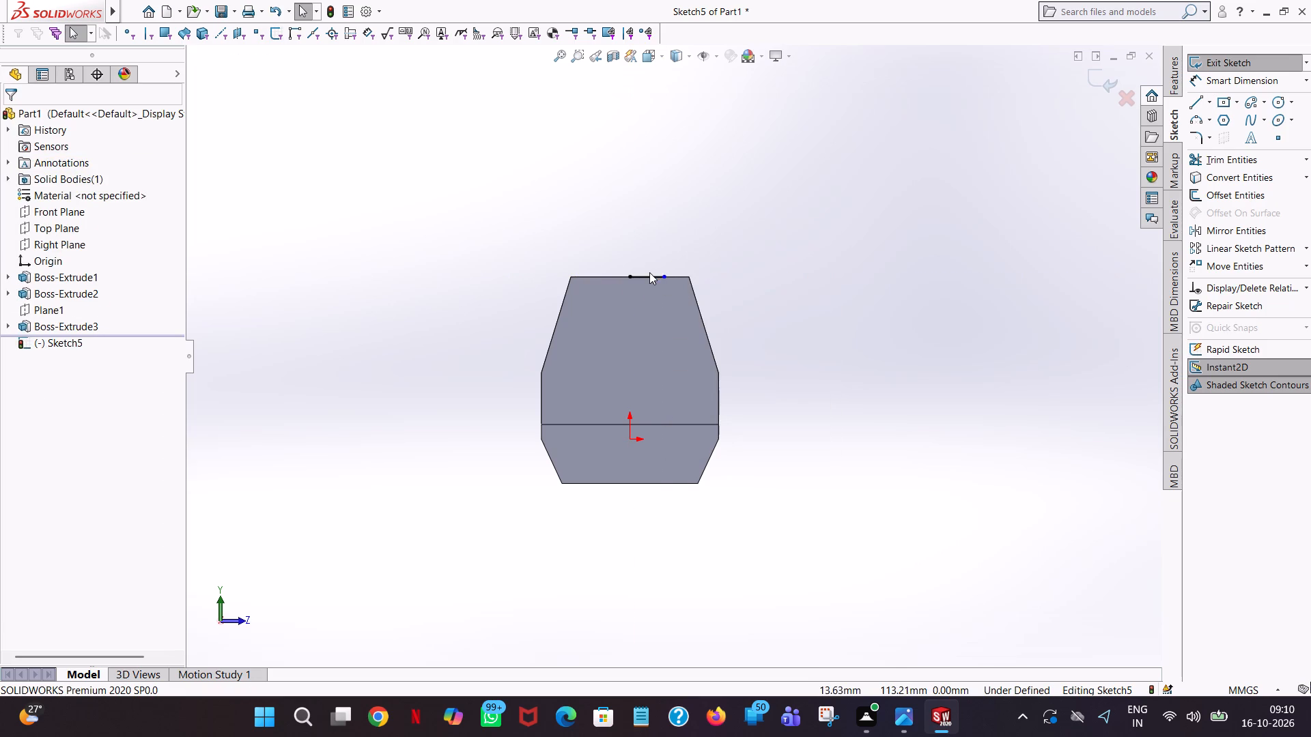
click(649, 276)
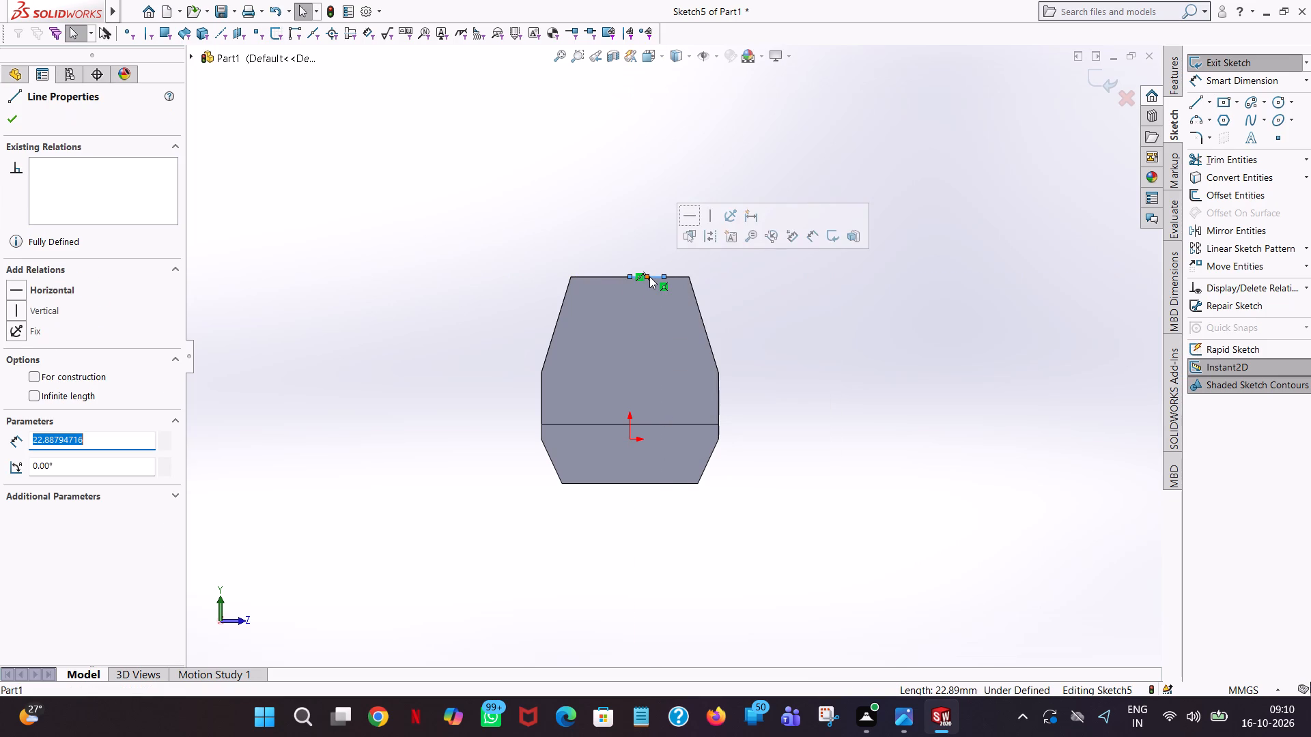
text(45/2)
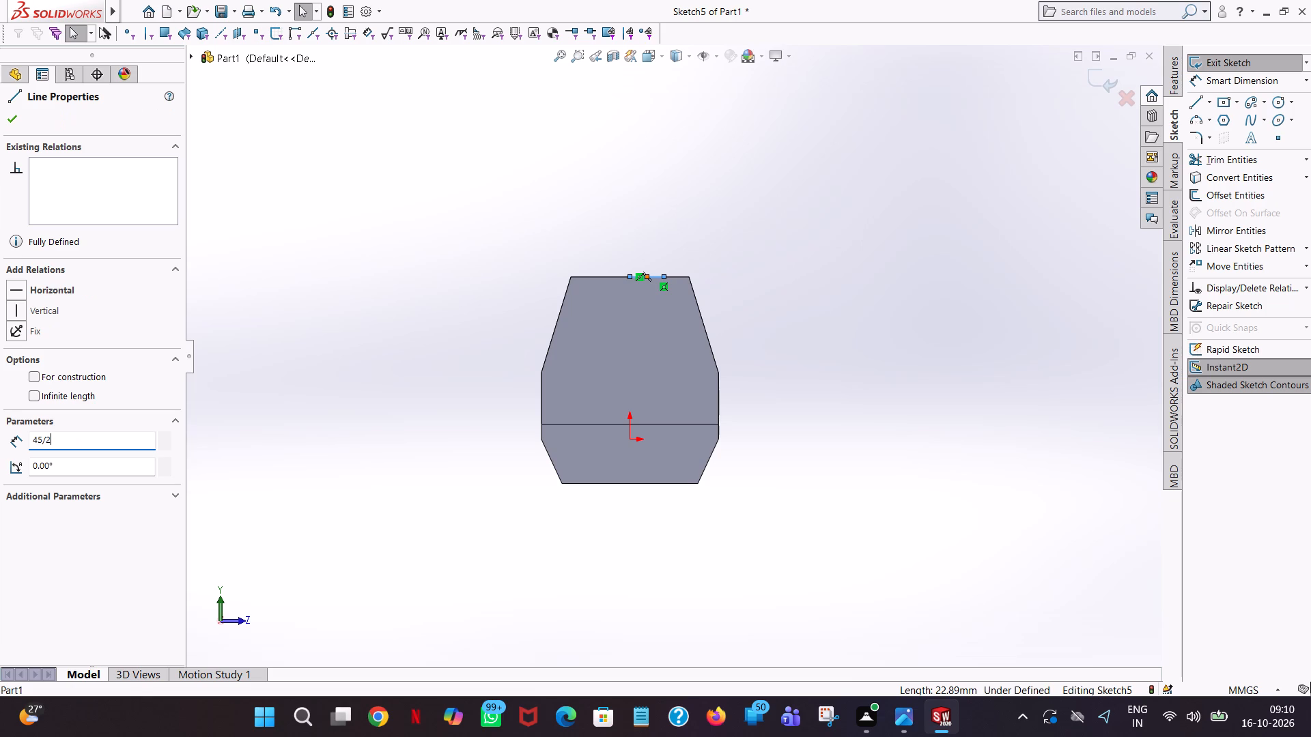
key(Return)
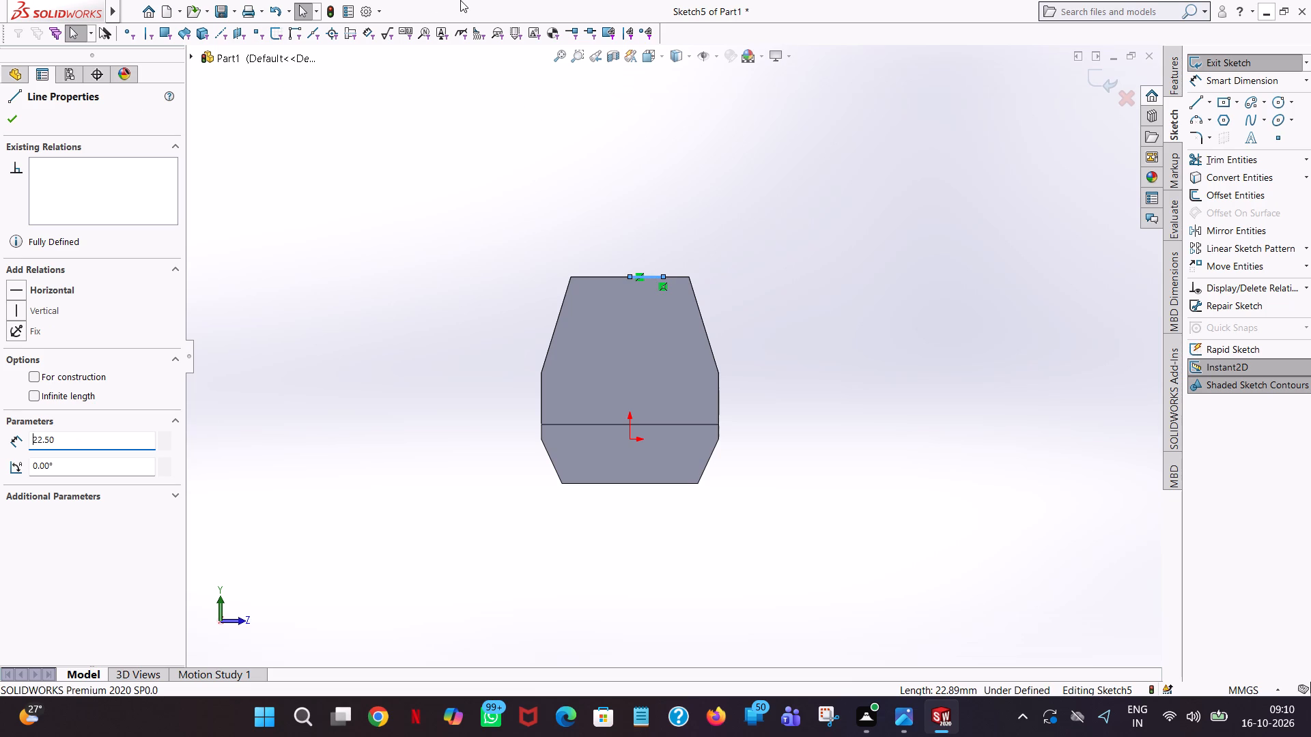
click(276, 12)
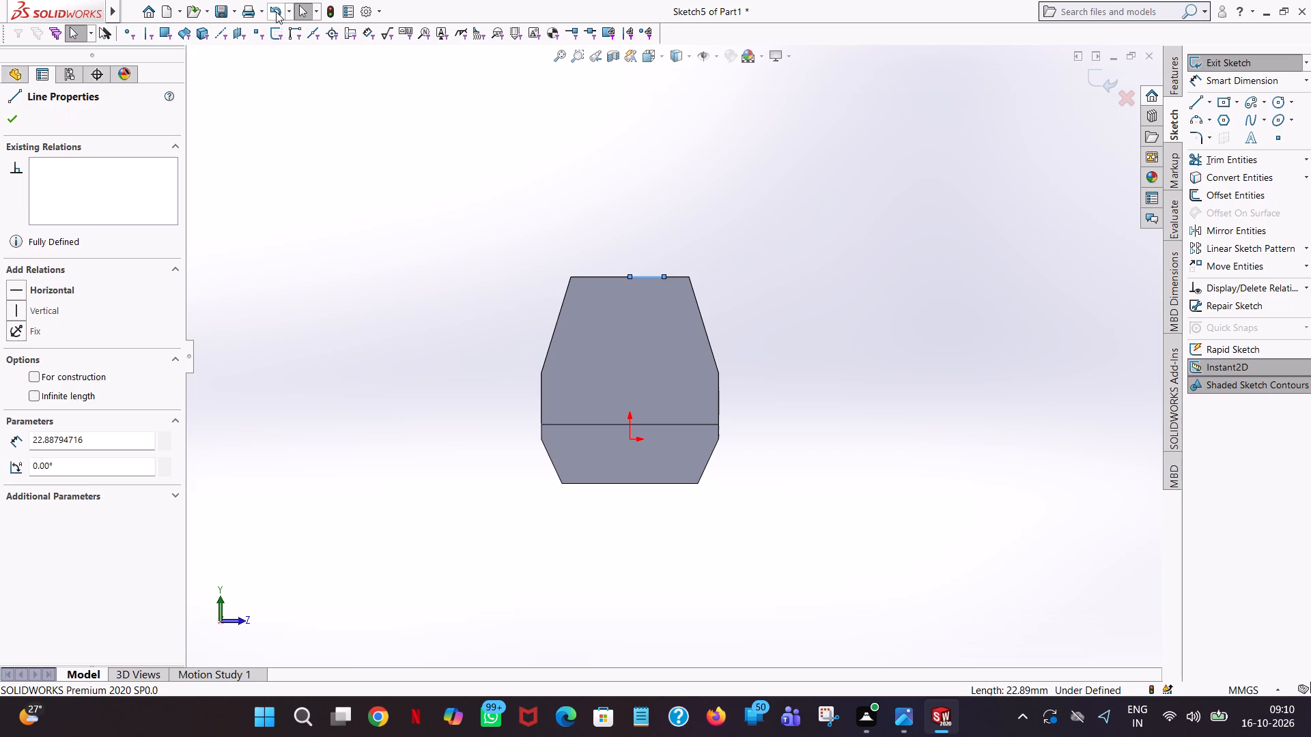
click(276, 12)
Draw a horizontal line 45/2 (22.5 mm) long from the midpoint of the block's top edge toward positive Z.
click(1194, 96)
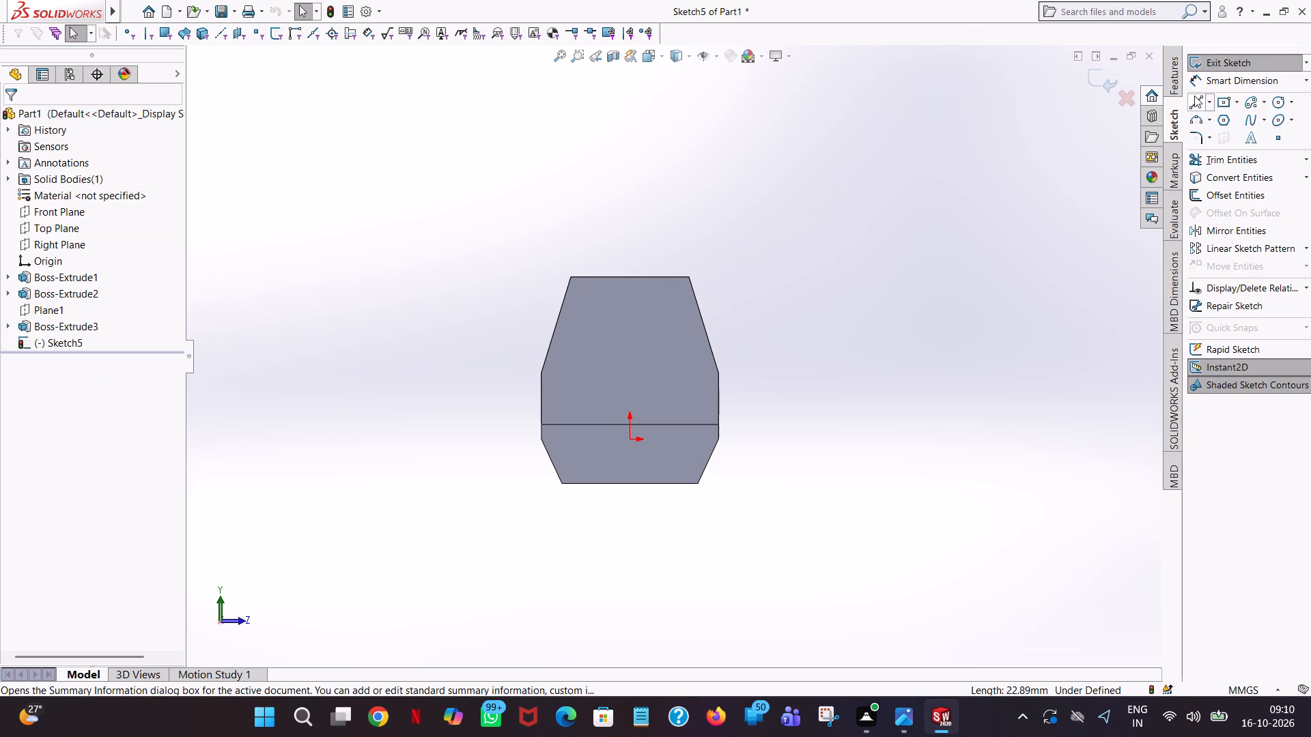
click(627, 274)
click(671, 278)
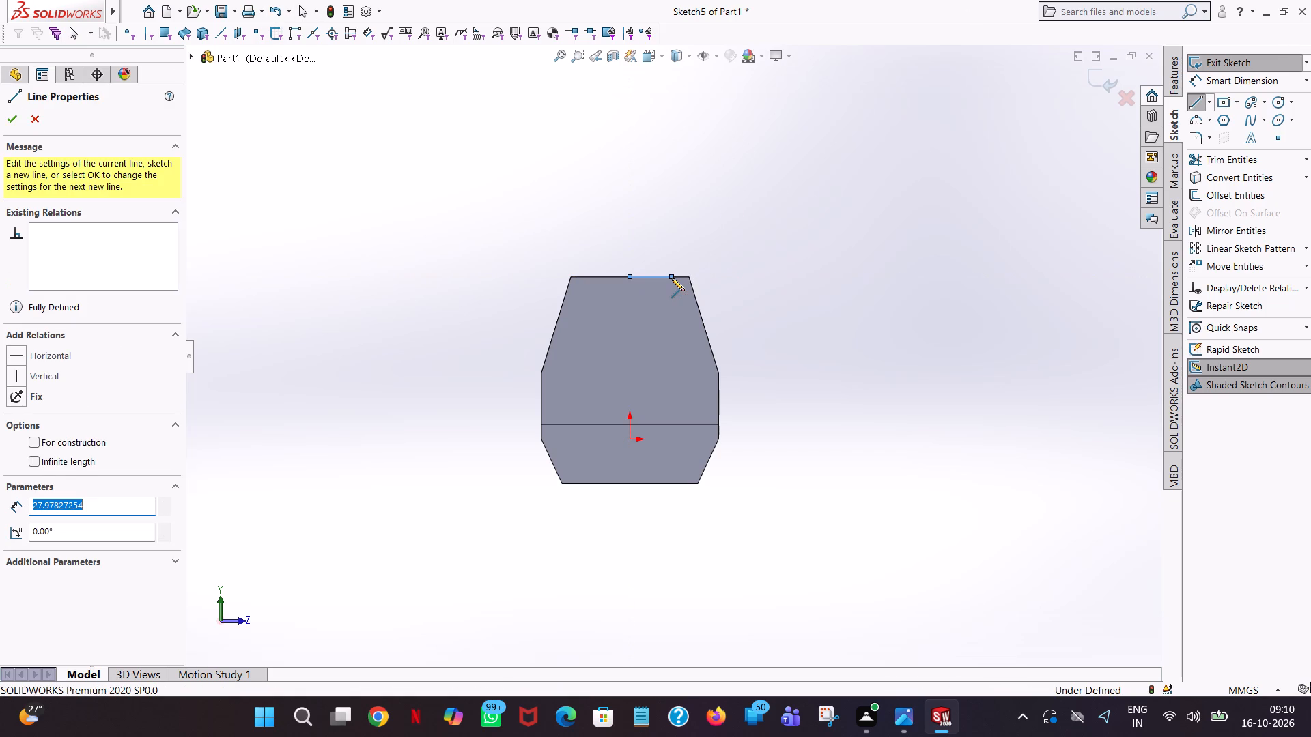
key(4)
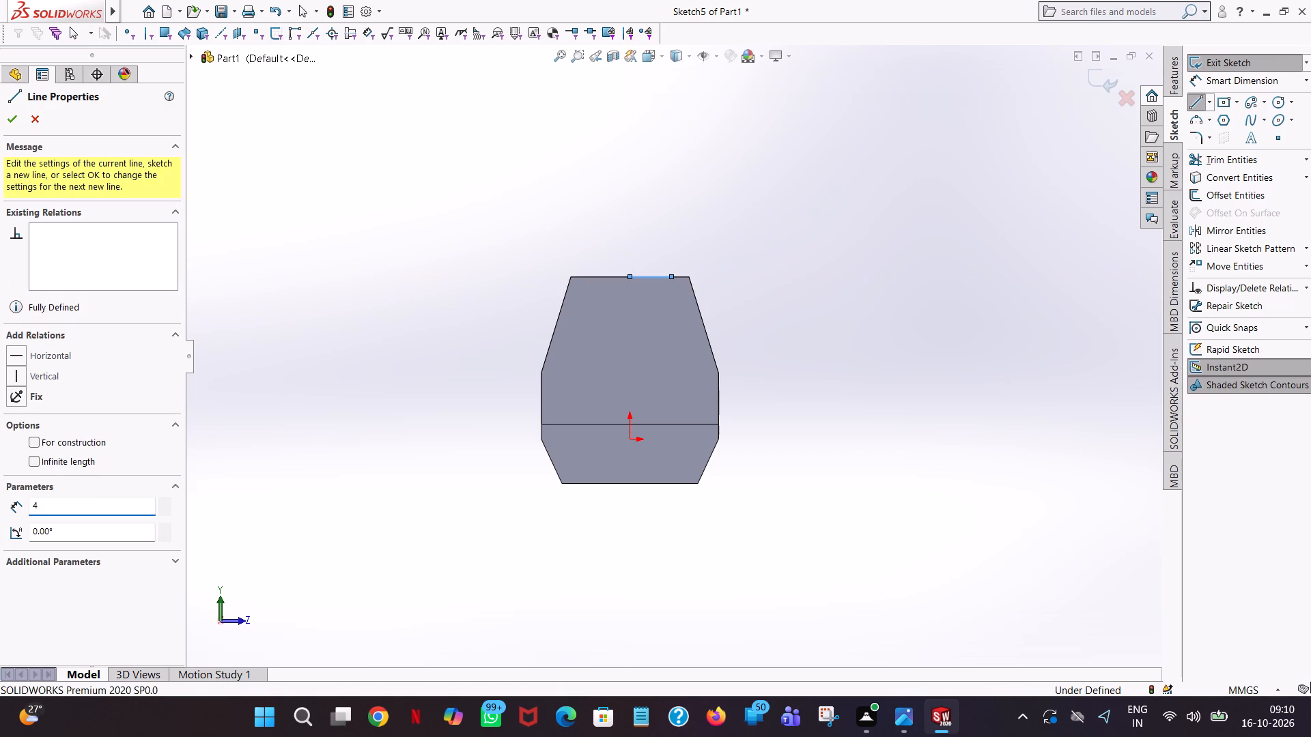
text(5/)
key(2)
key(Return)
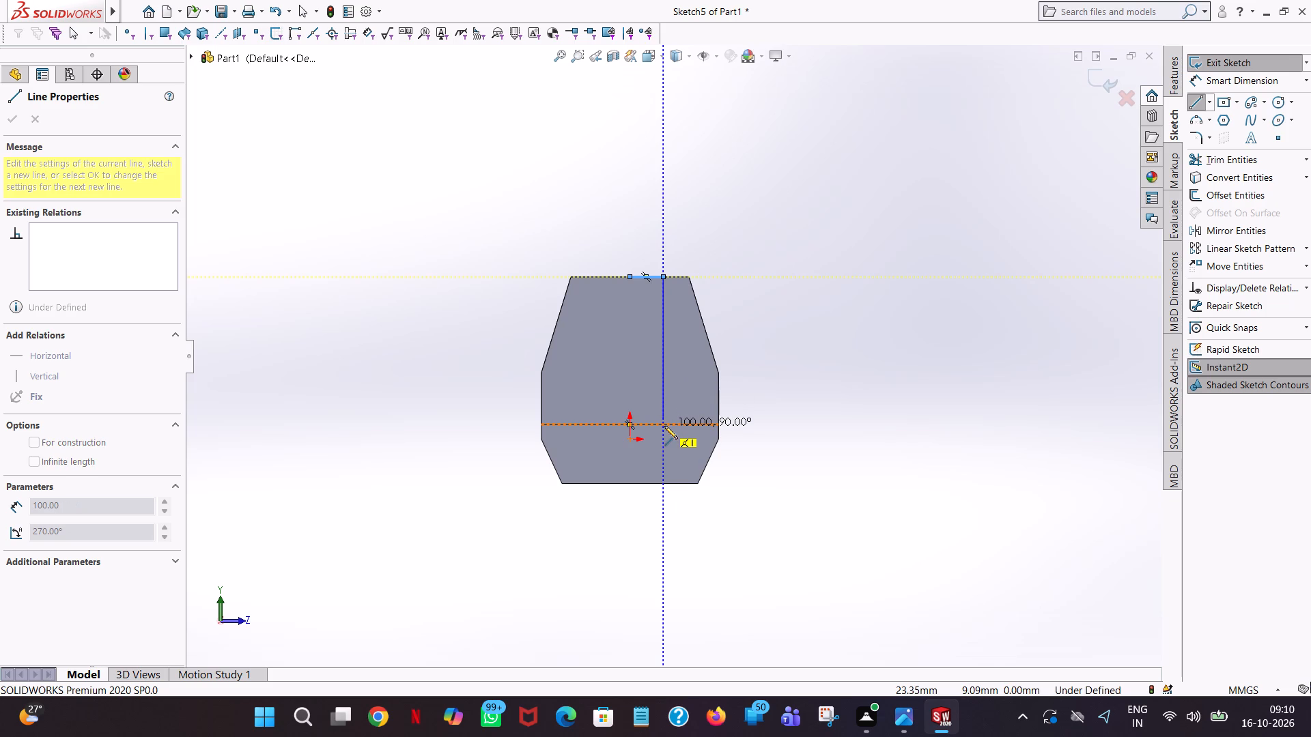
Draw a vertical line 100-25 (75 mm) long downward from the horizontal line's positive Z end, and end the line chain.
click(666, 408)
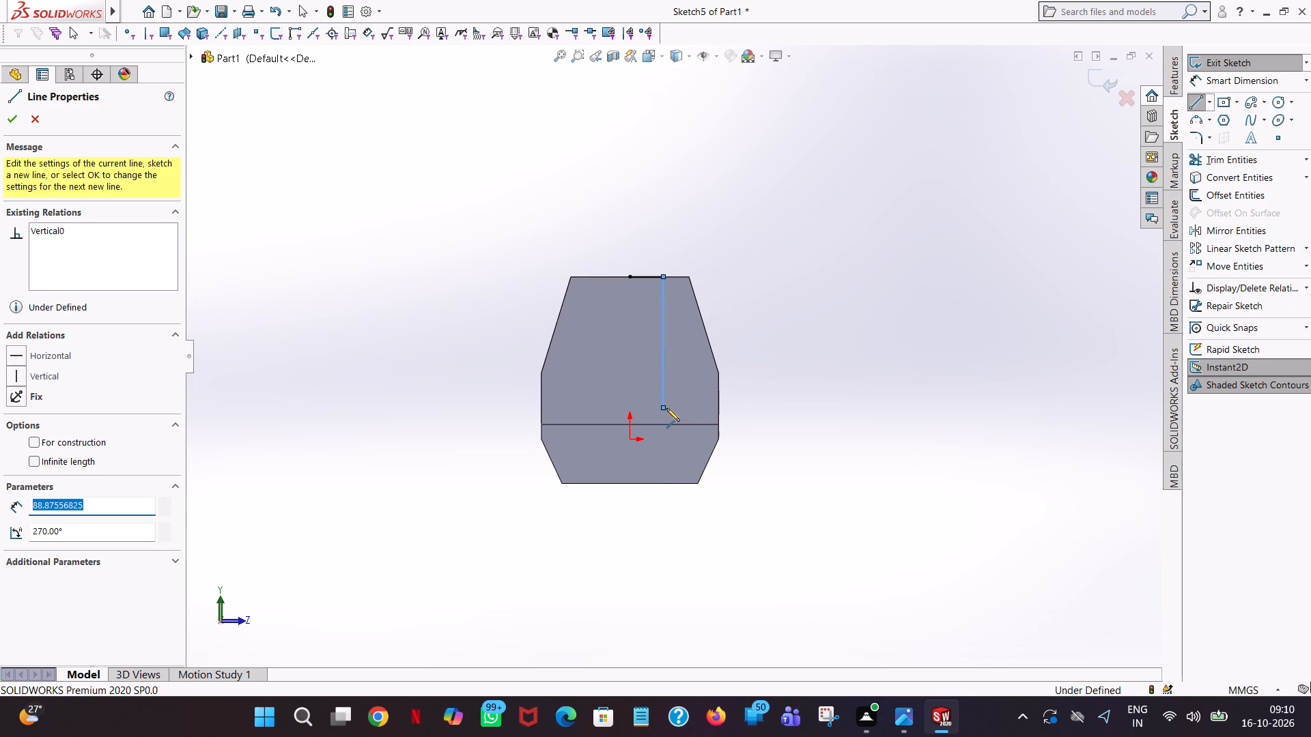
text(100)
text(-25)
key(Return)
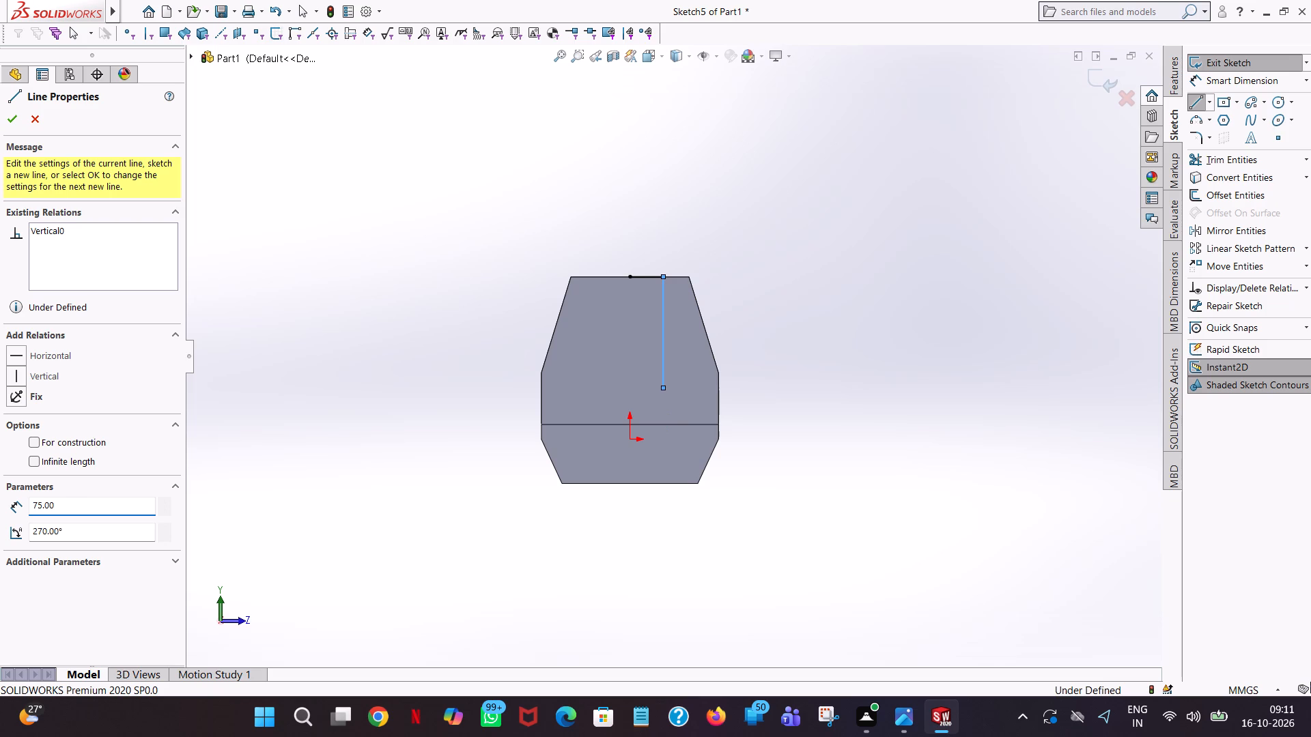
right_click(666, 408)
click(699, 418)
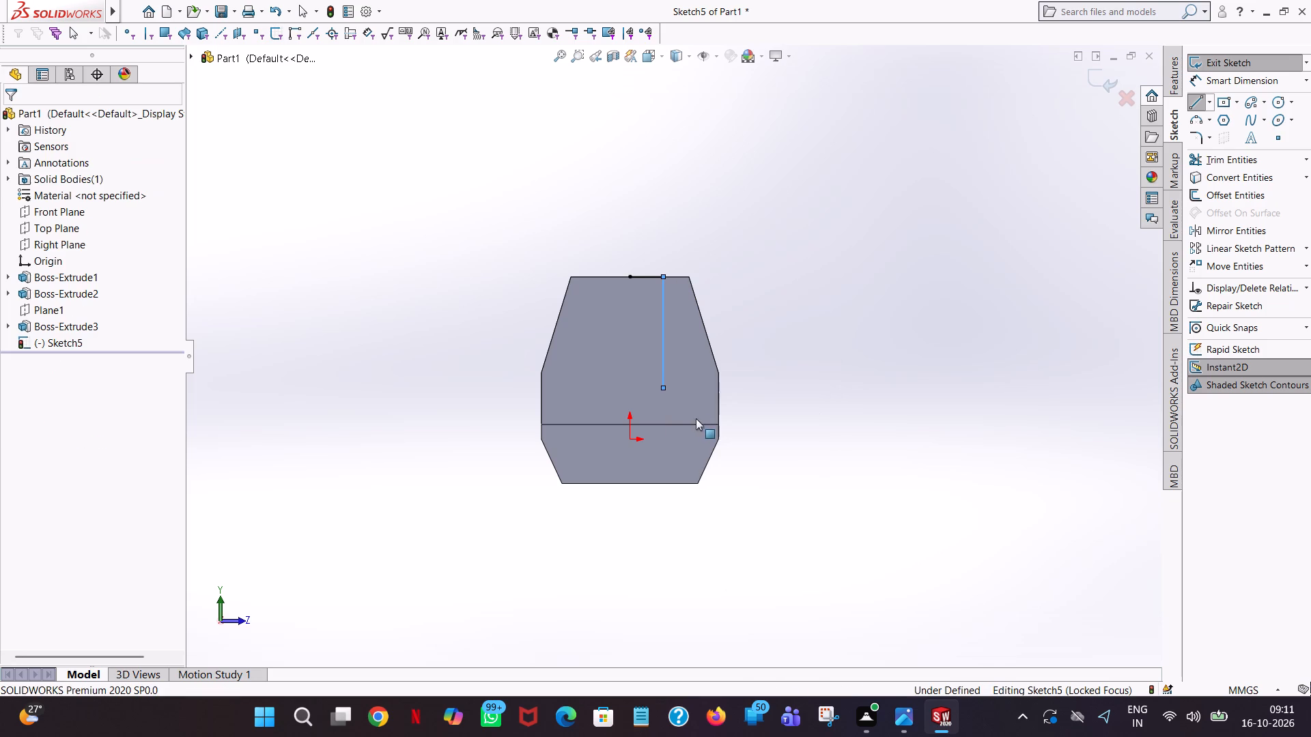
Draw a circle of radius 15 mm centred on the lower end of the 75 mm vertical line.
click(1278, 104)
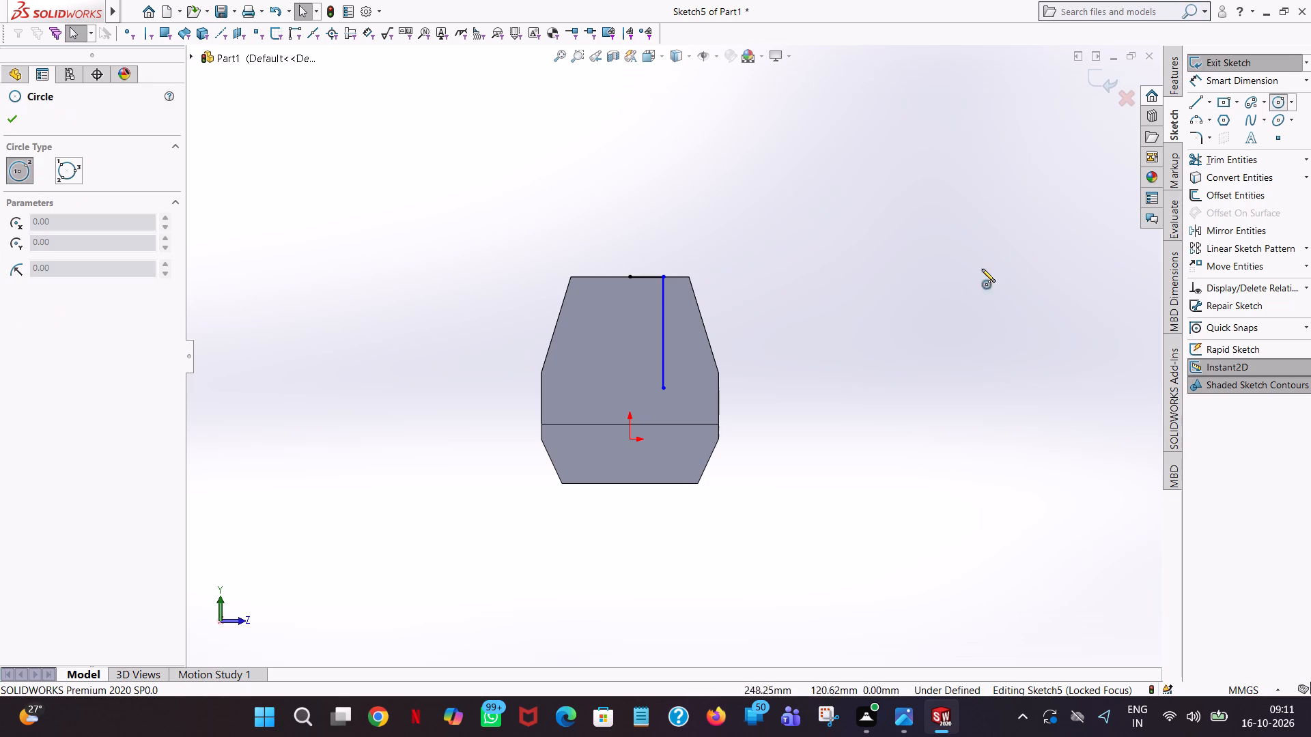
click(665, 388)
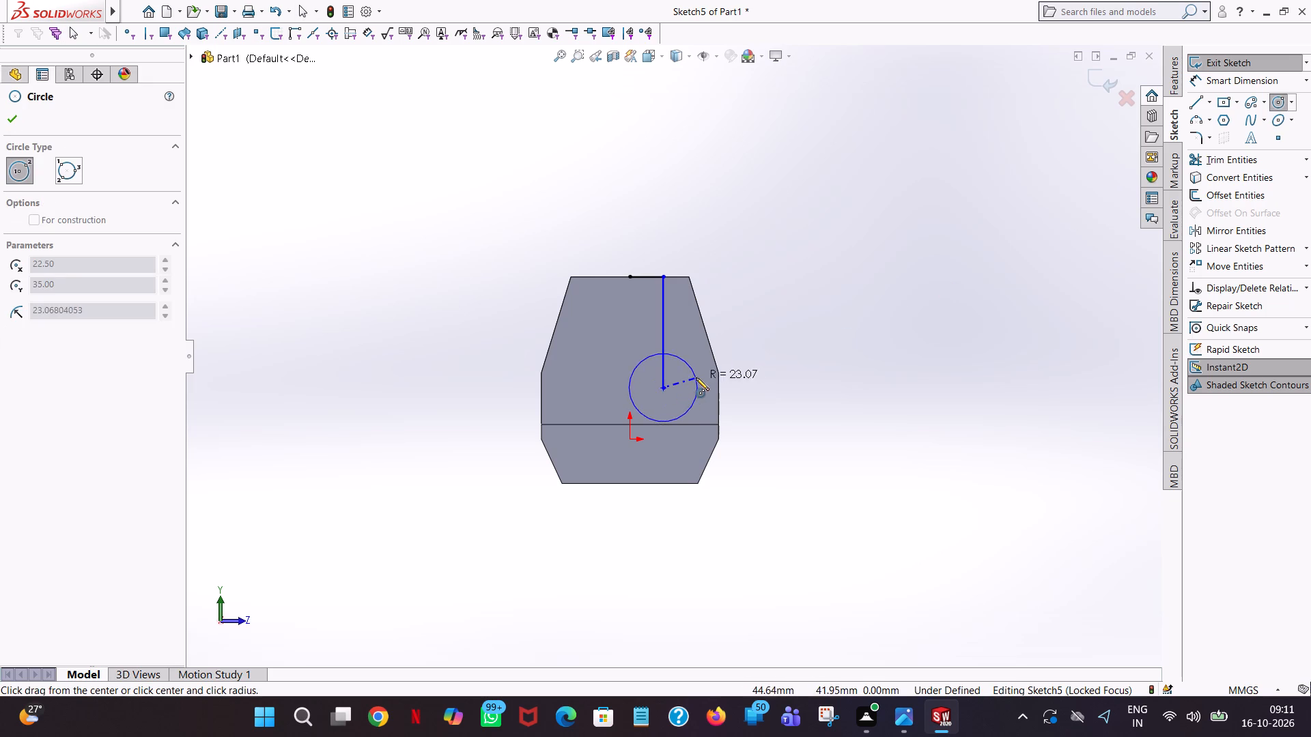
click(696, 377)
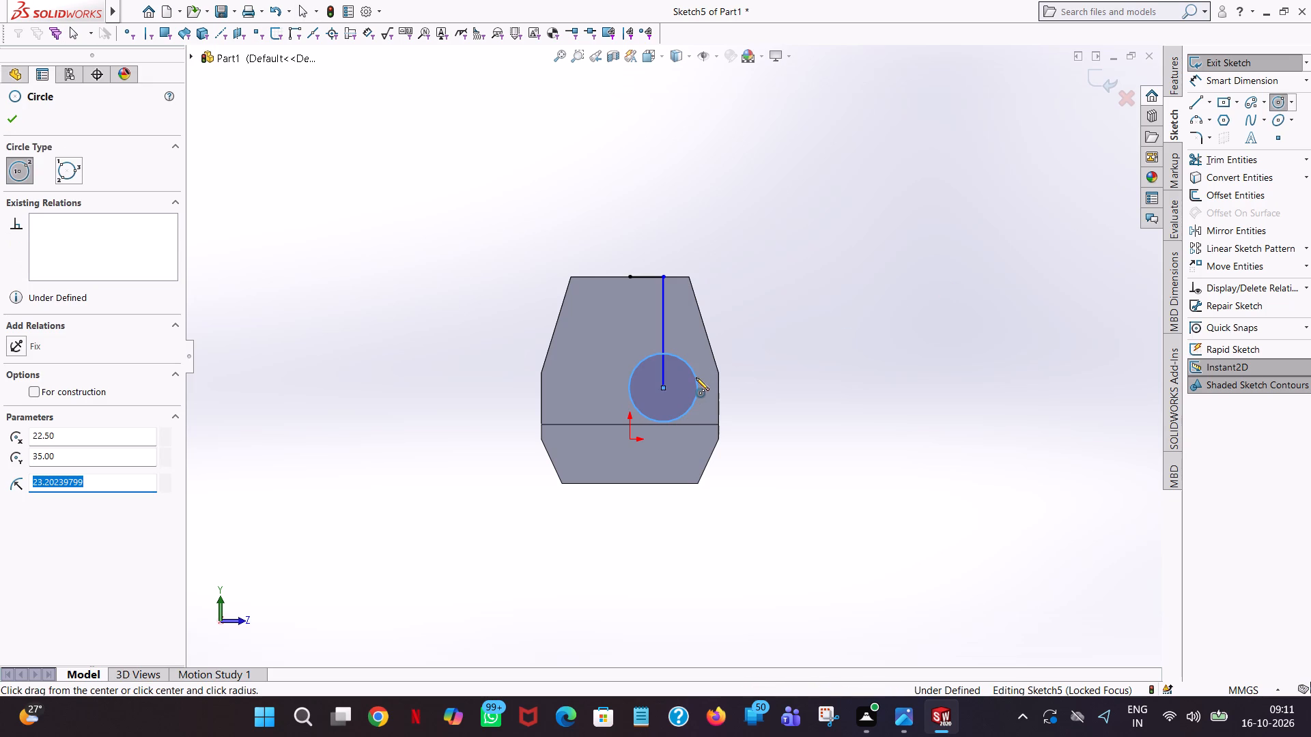
text(15)
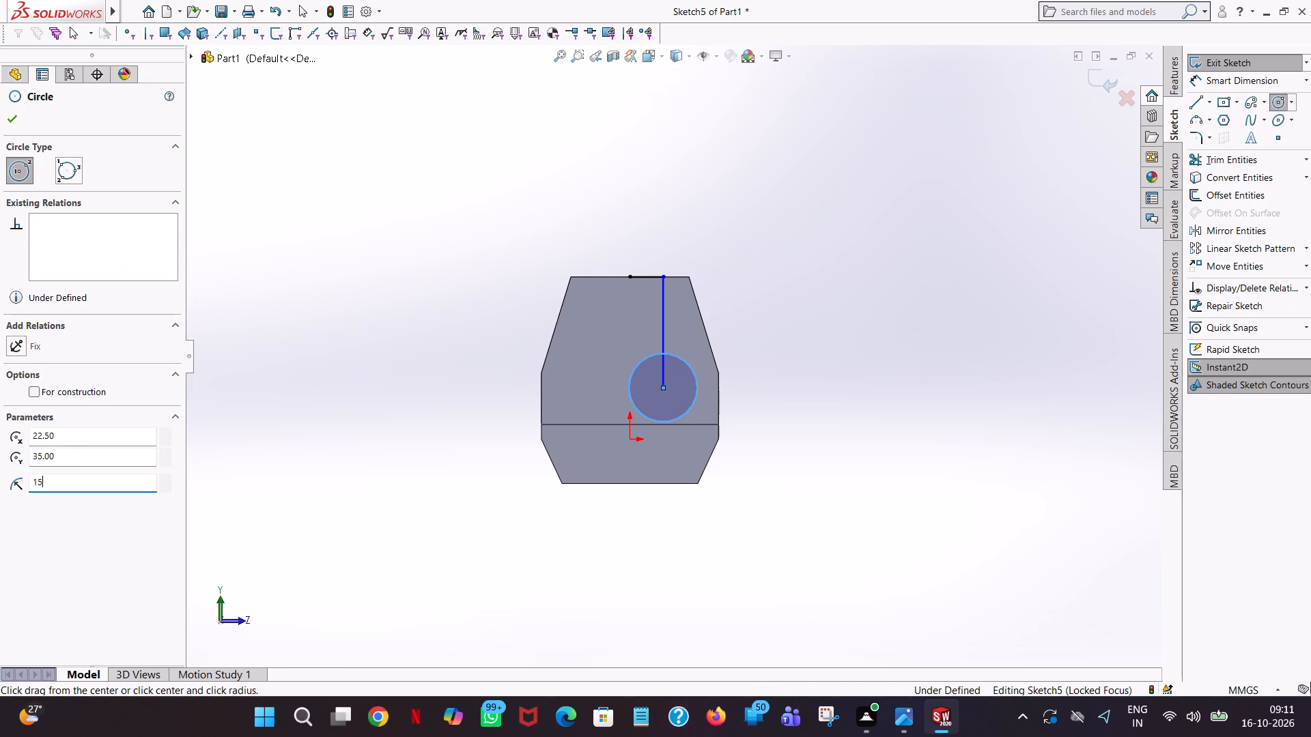
key(Return)
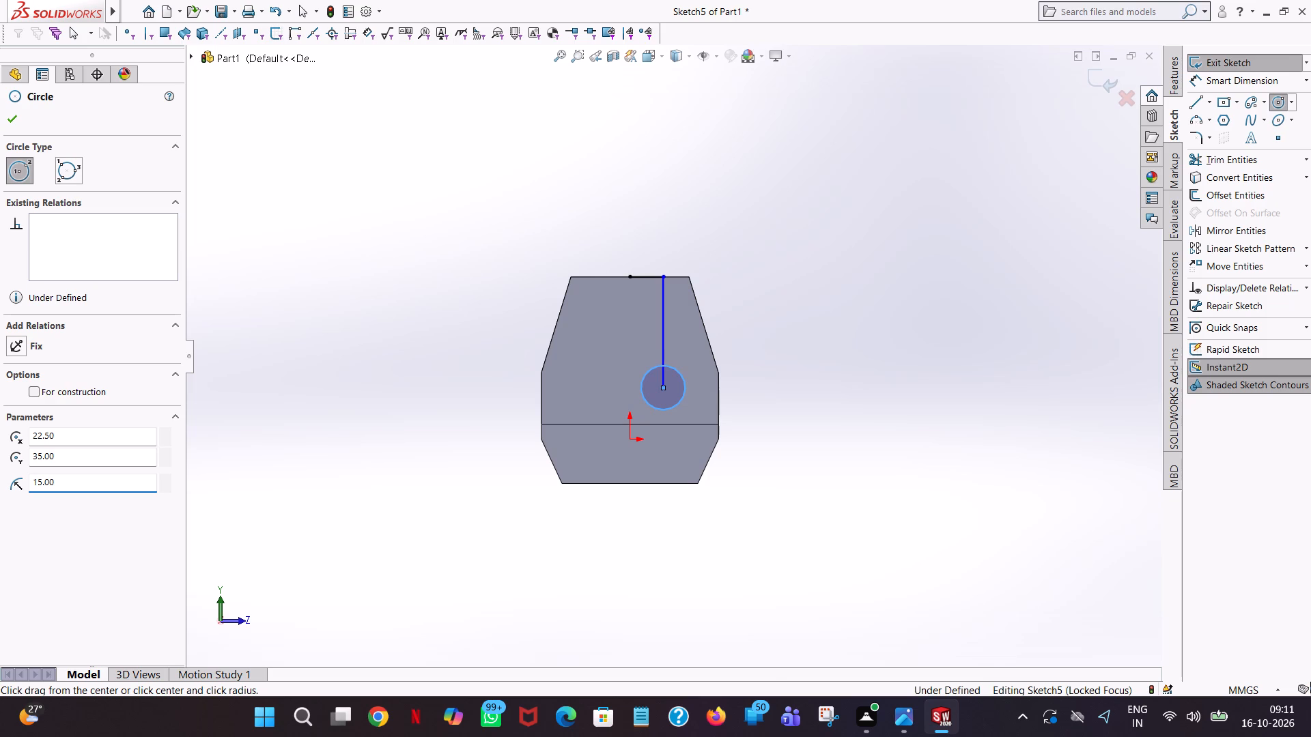
right_click(806, 343)
click(826, 350)
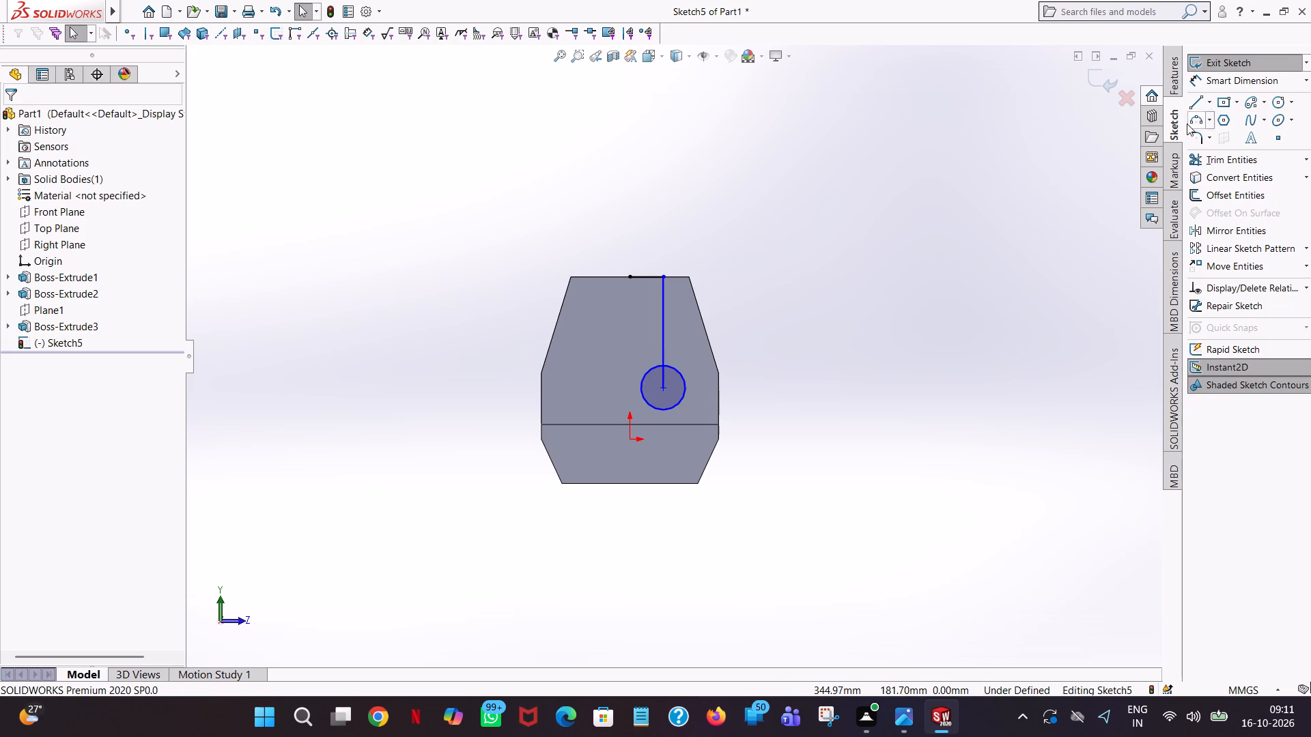
Draw a horizontal line from the midpoint of the block's top edge toward negative Z and set its length to 45/2 (22.5 mm).
click(1195, 100)
click(628, 276)
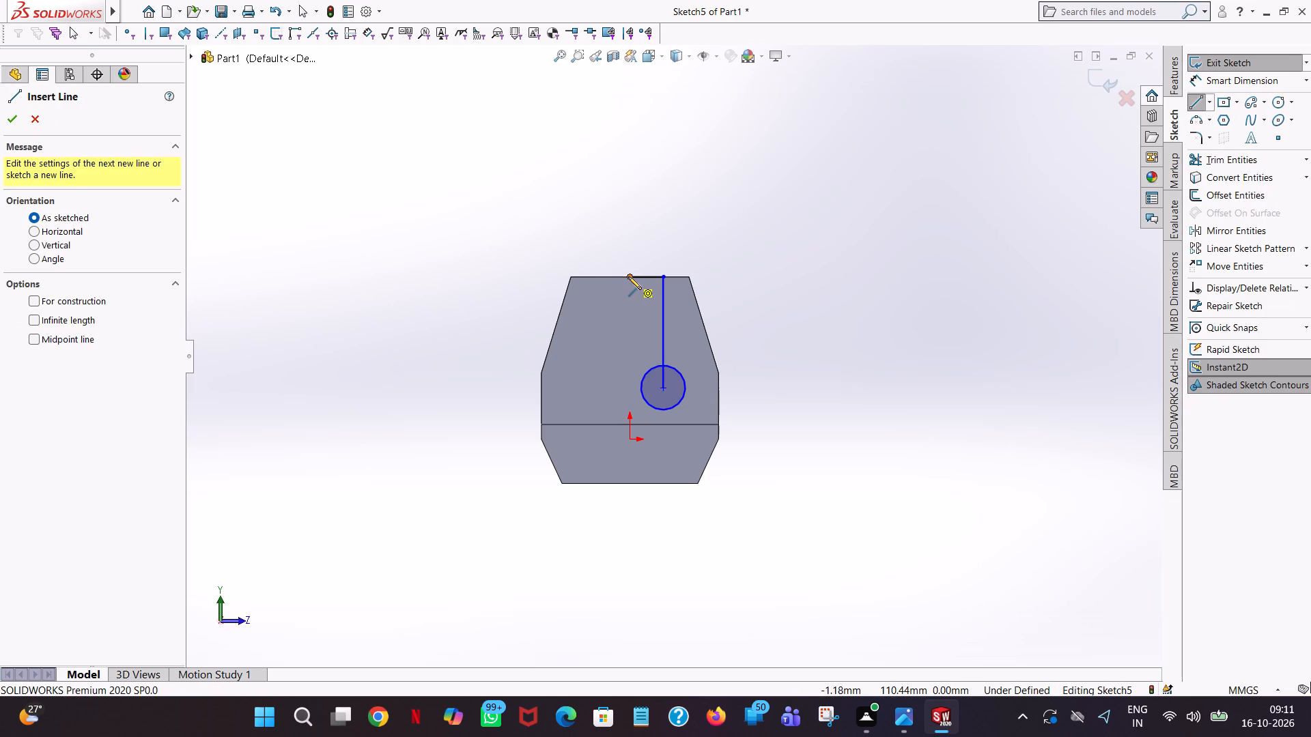
click(587, 276)
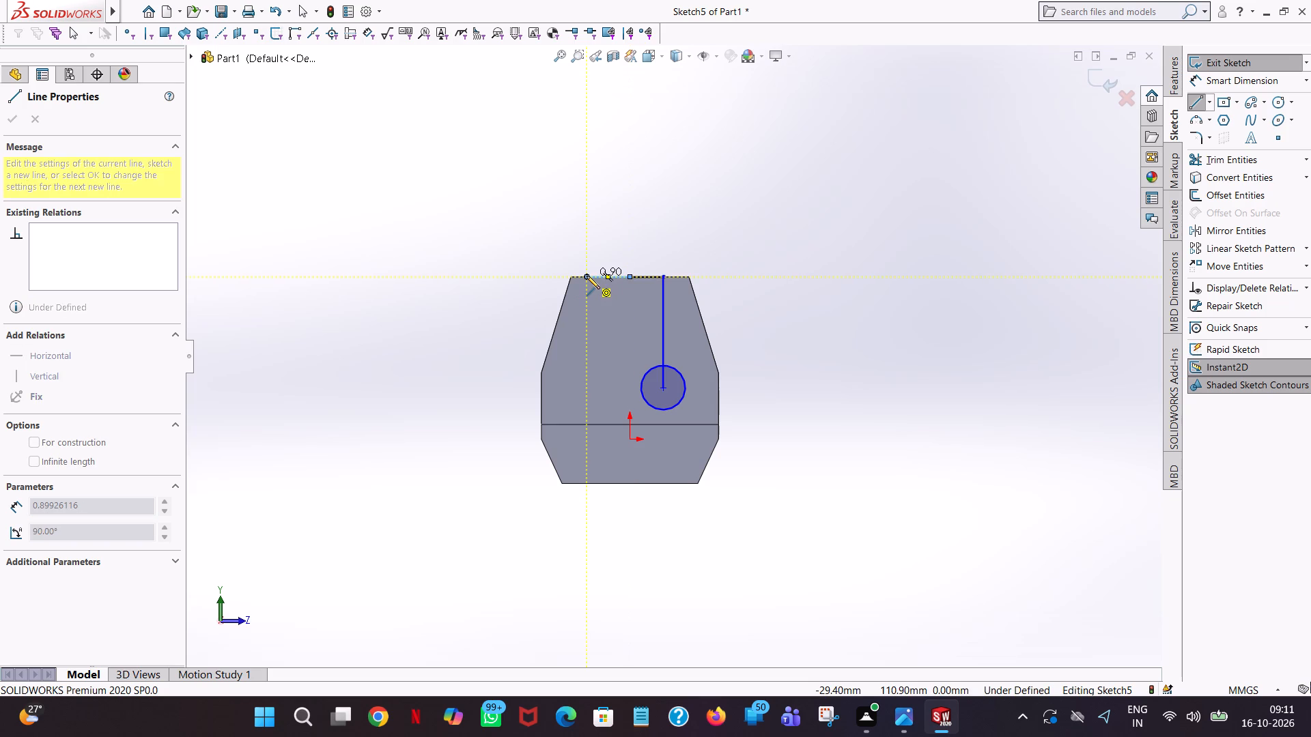
right_click(587, 276)
click(631, 280)
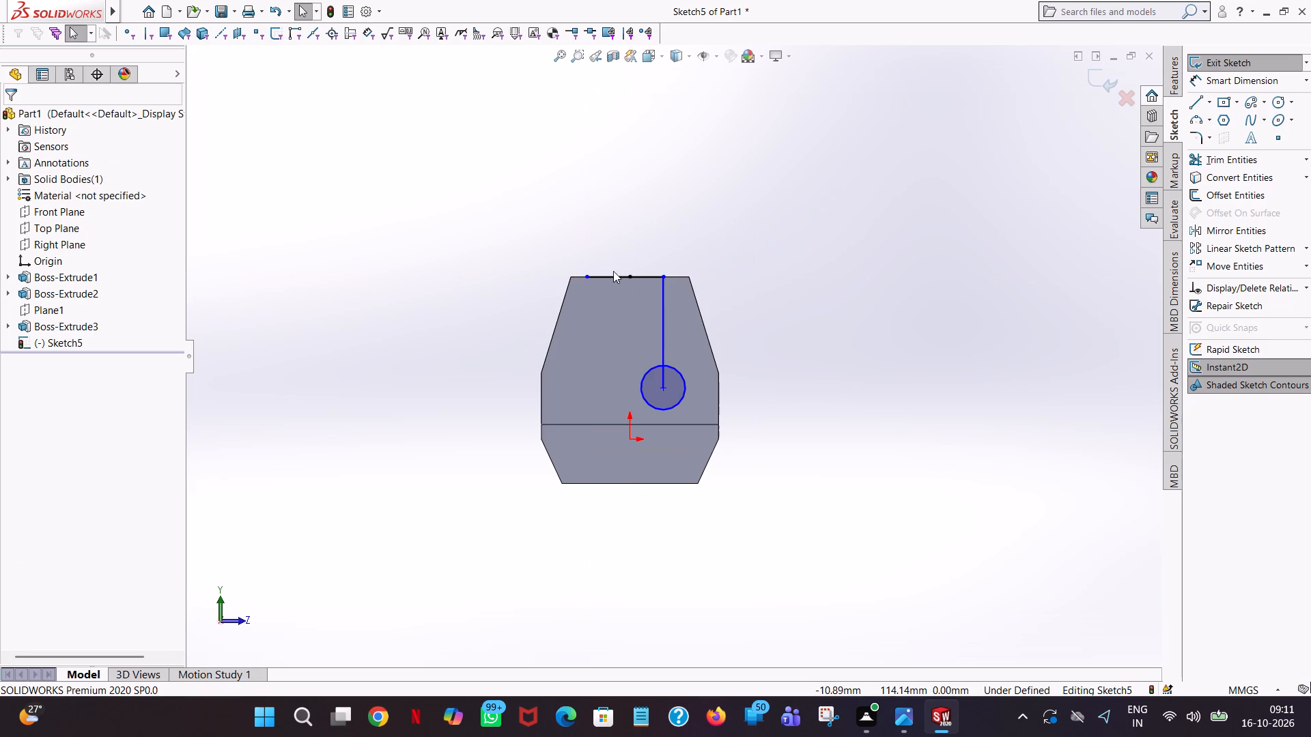
click(608, 273)
text(45/2)
key(Return)
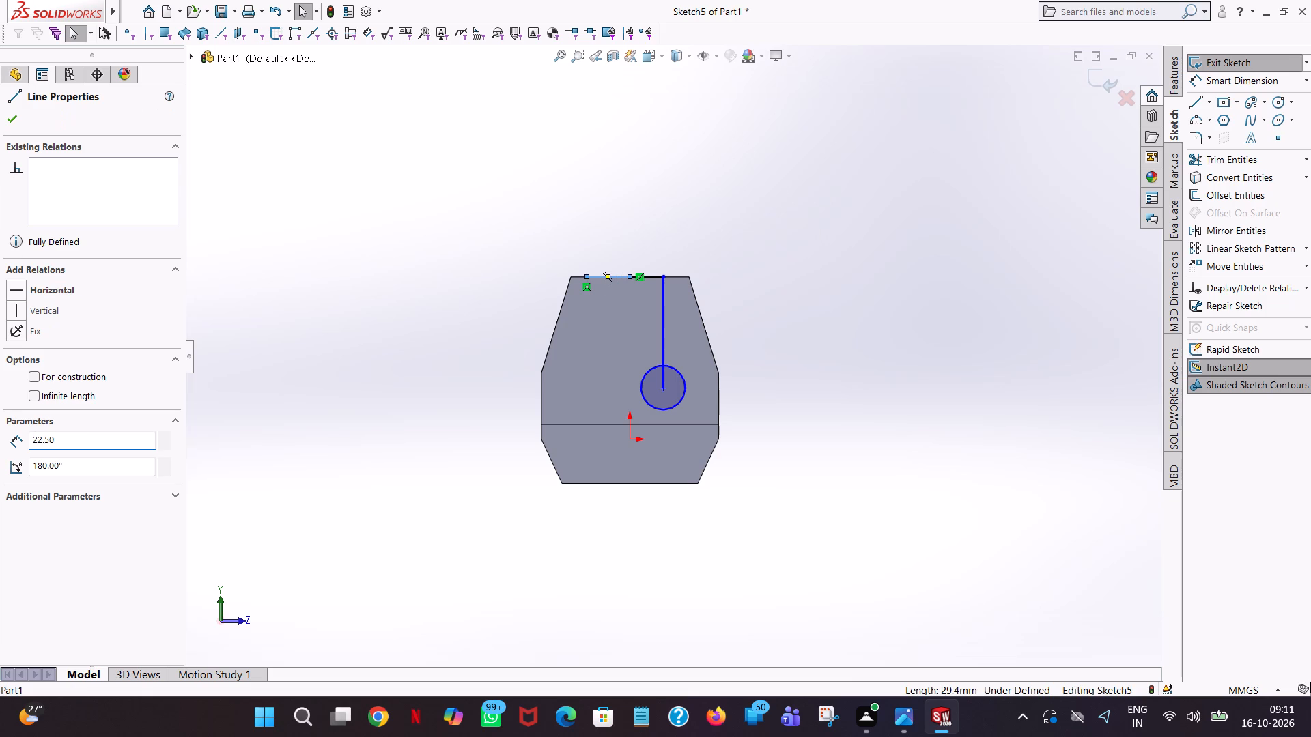
click(897, 233)
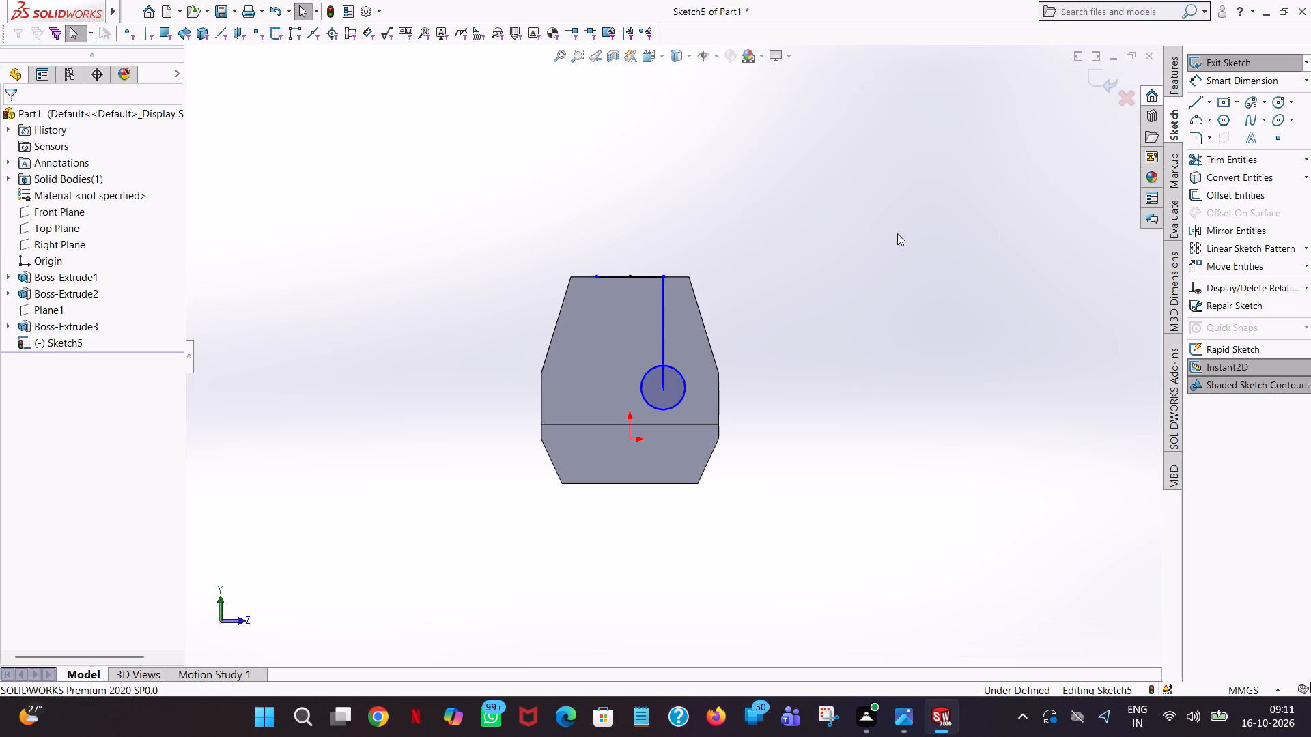
Draw a vertical line 75 mm long downward from the horizontal line's negative Z end, and end the chain.
click(1192, 102)
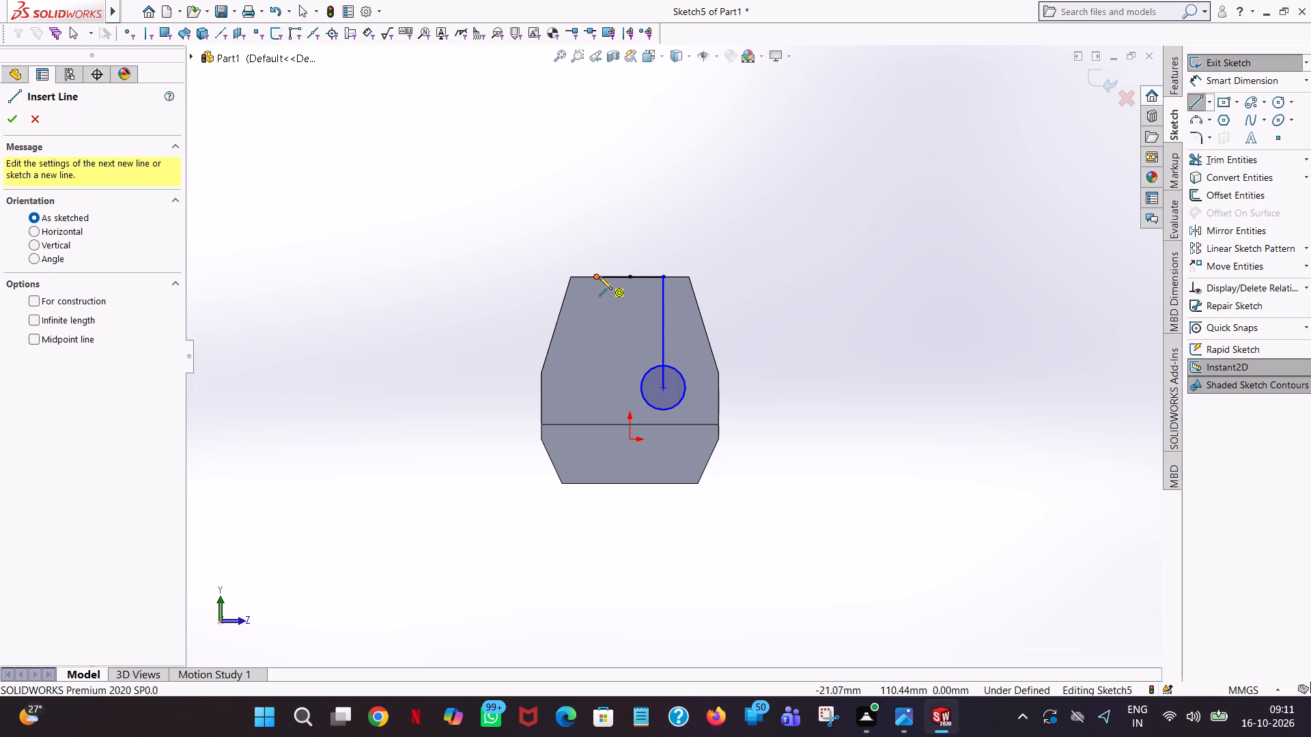
click(598, 276)
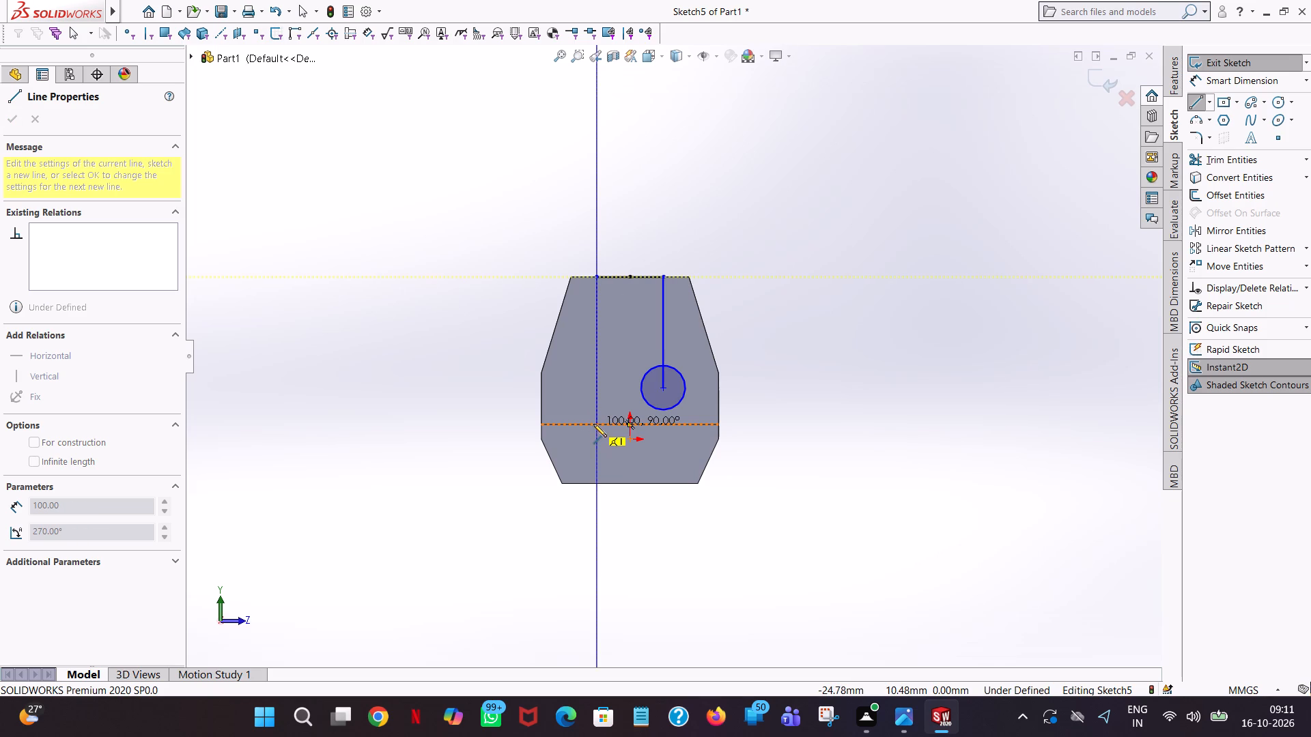
click(597, 386)
right_click(597, 386)
click(620, 392)
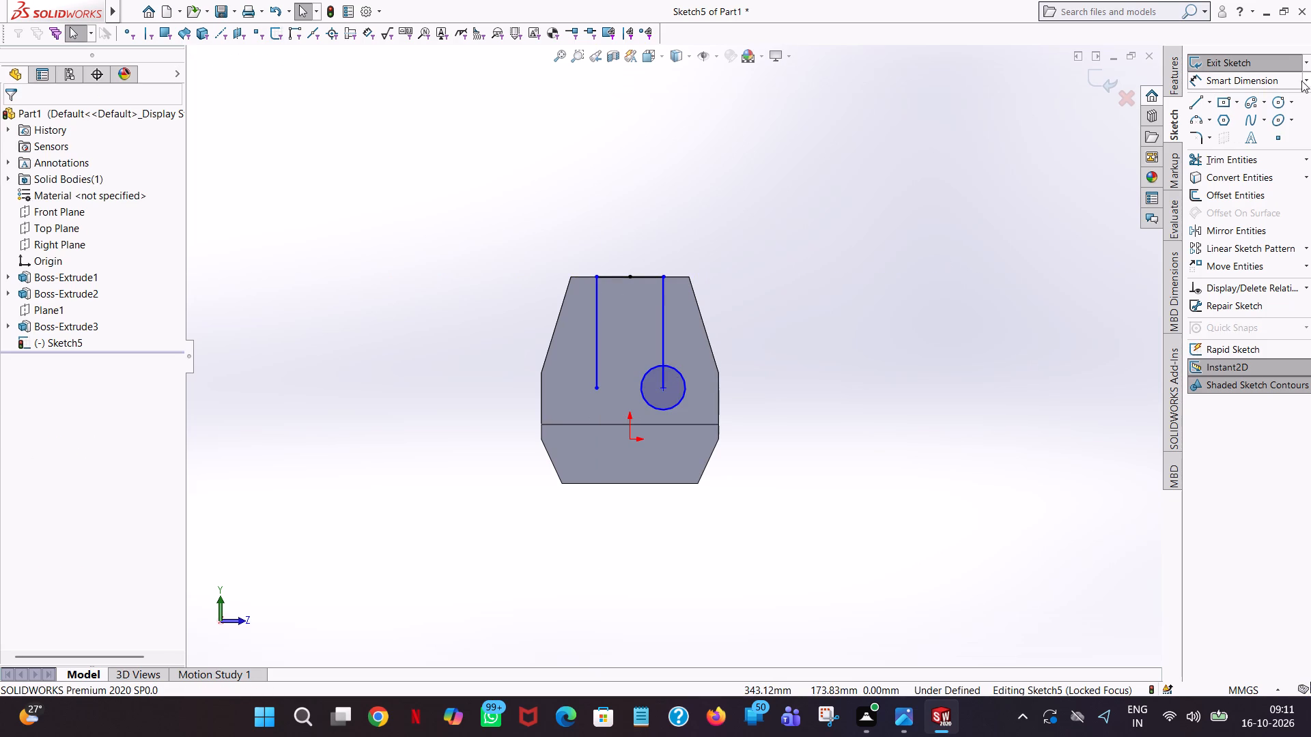
Draw a circle of radius 15 mm centred on the lower end of the negative Z side's vertical line.
click(1275, 106)
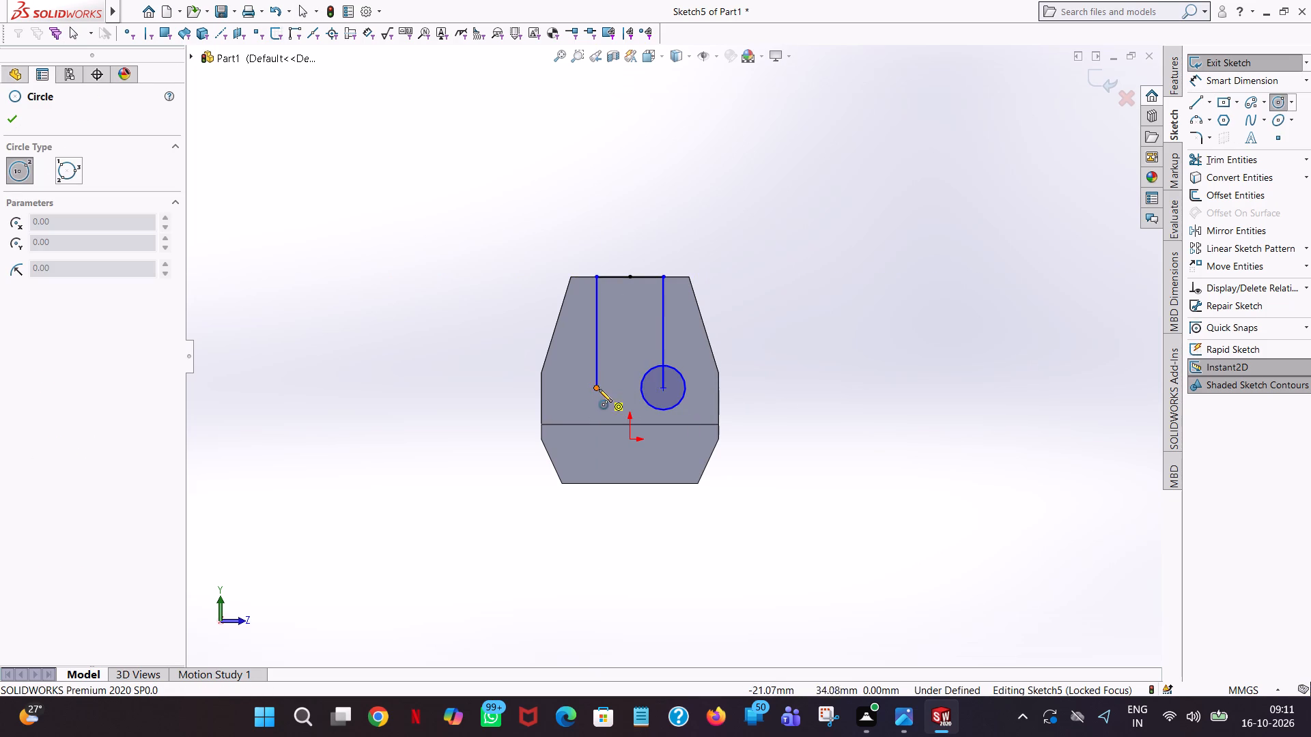
click(599, 388)
click(597, 373)
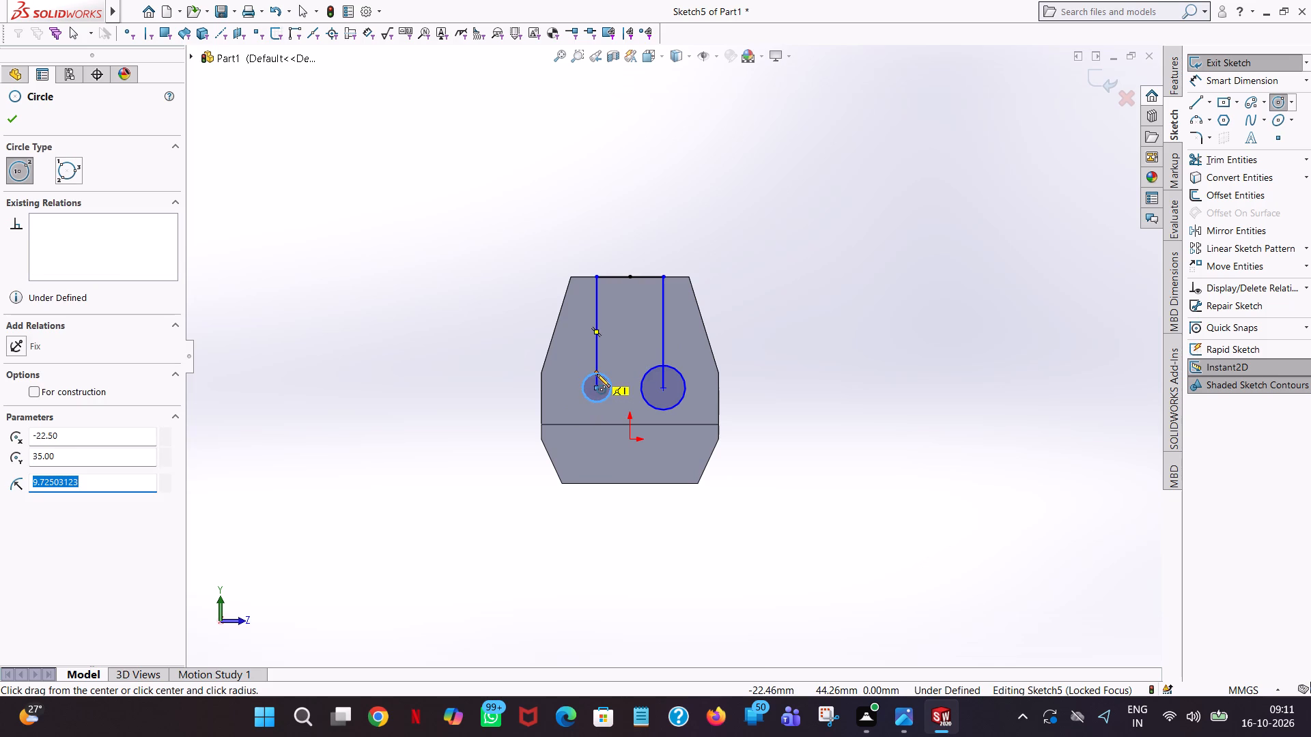
text(15)
key(Return)
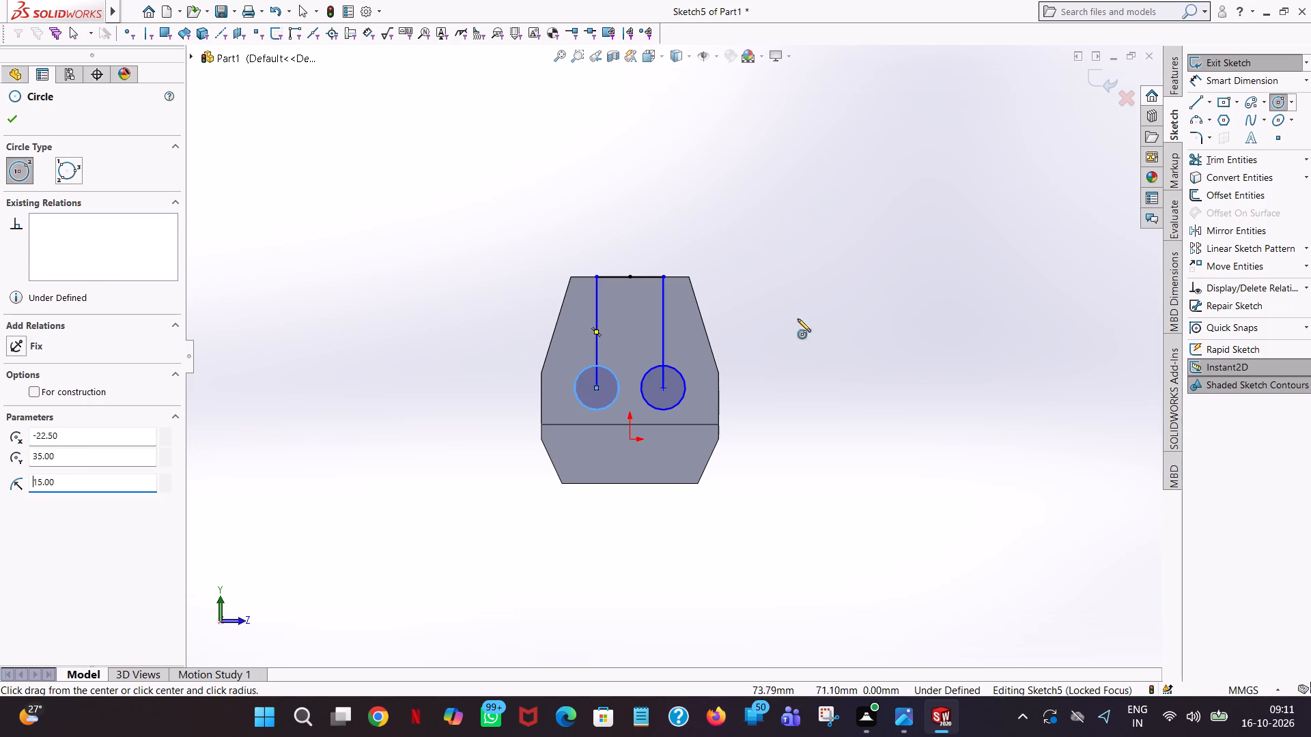
click(10, 118)
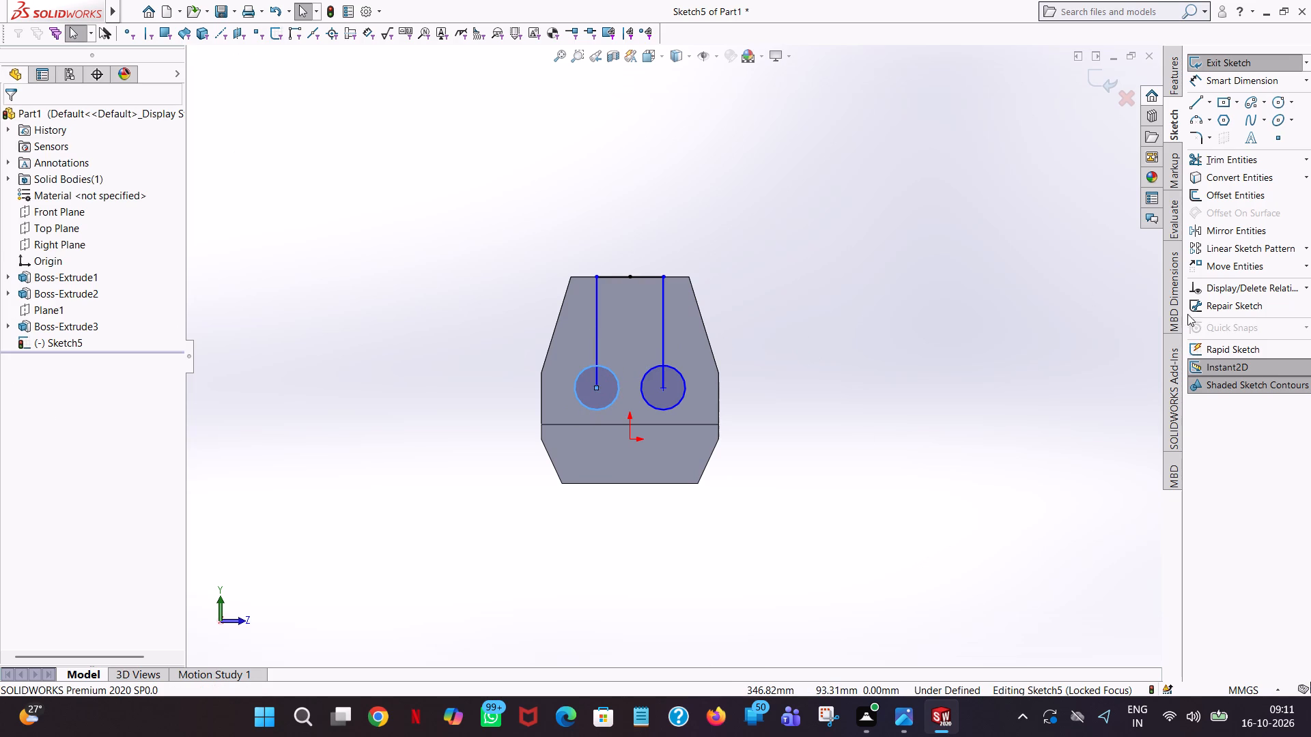
Trim away both vertical lines, inside and outside the circles, and both horizontal lines on the block's top edge.
click(1200, 158)
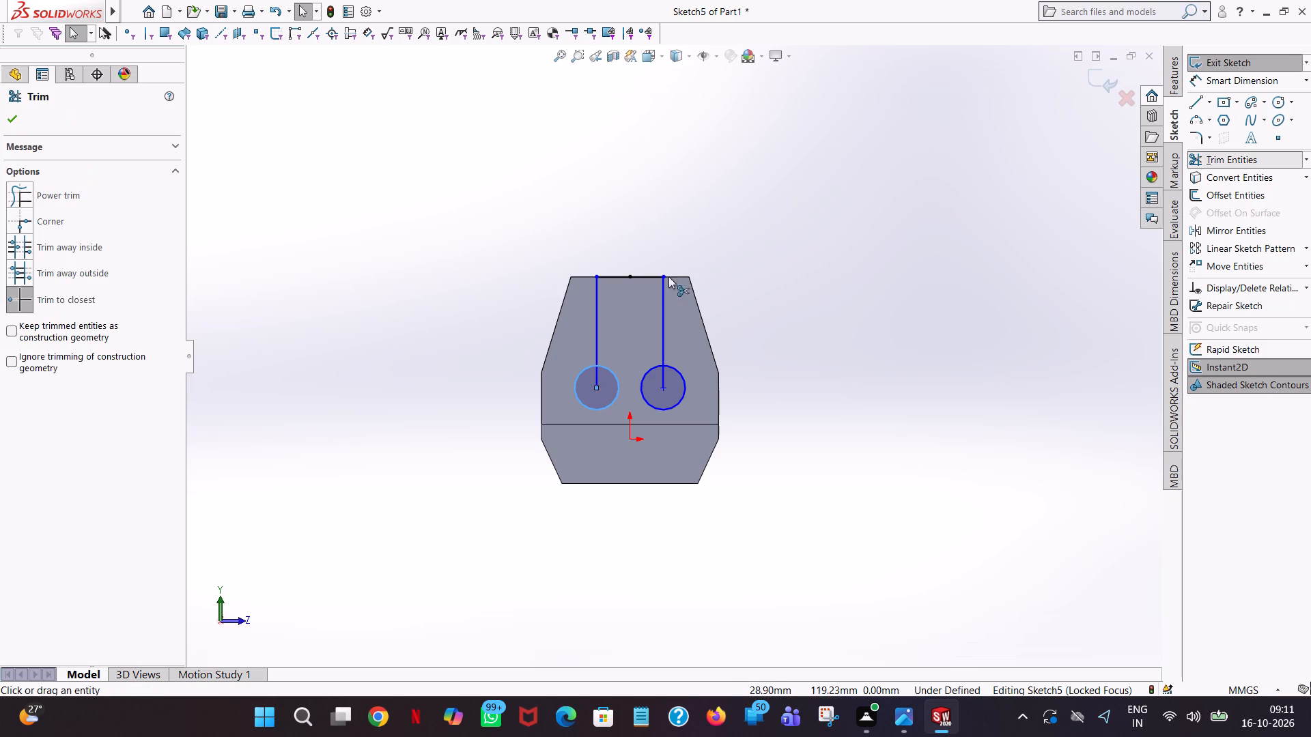
click(660, 295)
click(599, 311)
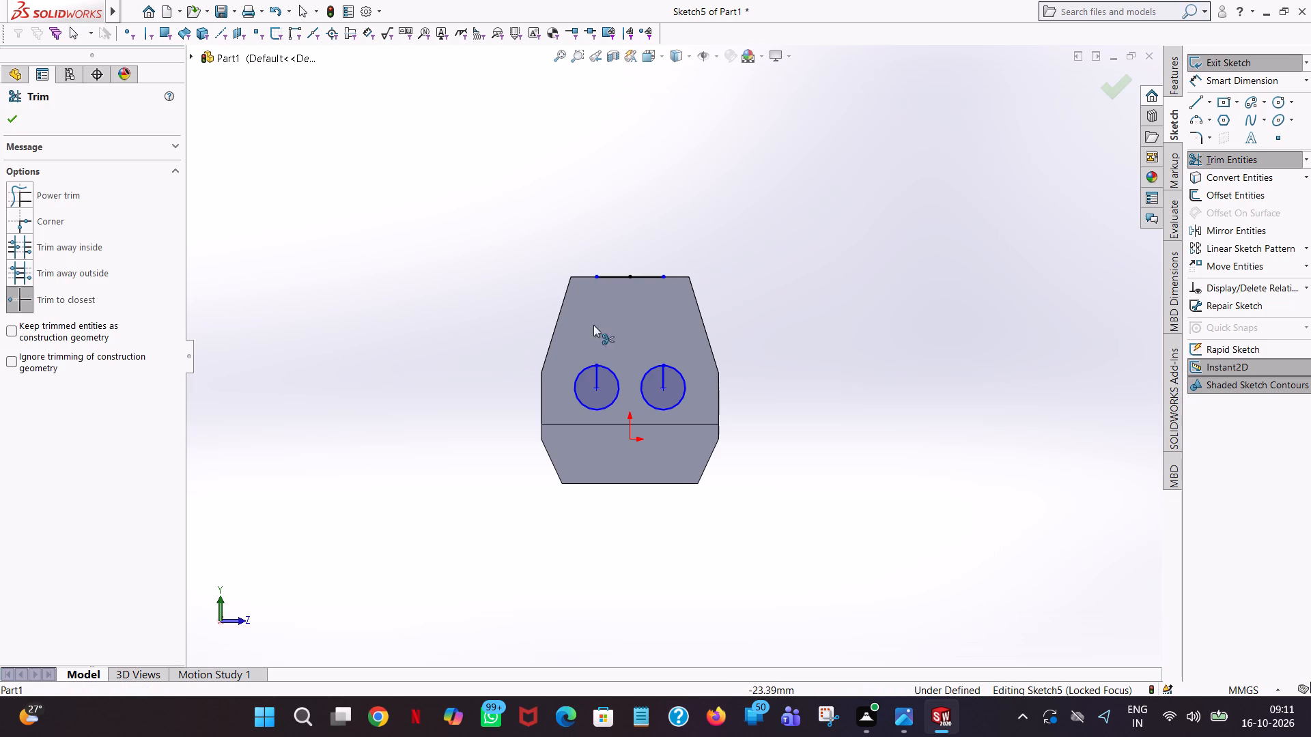
click(597, 384)
click(668, 384)
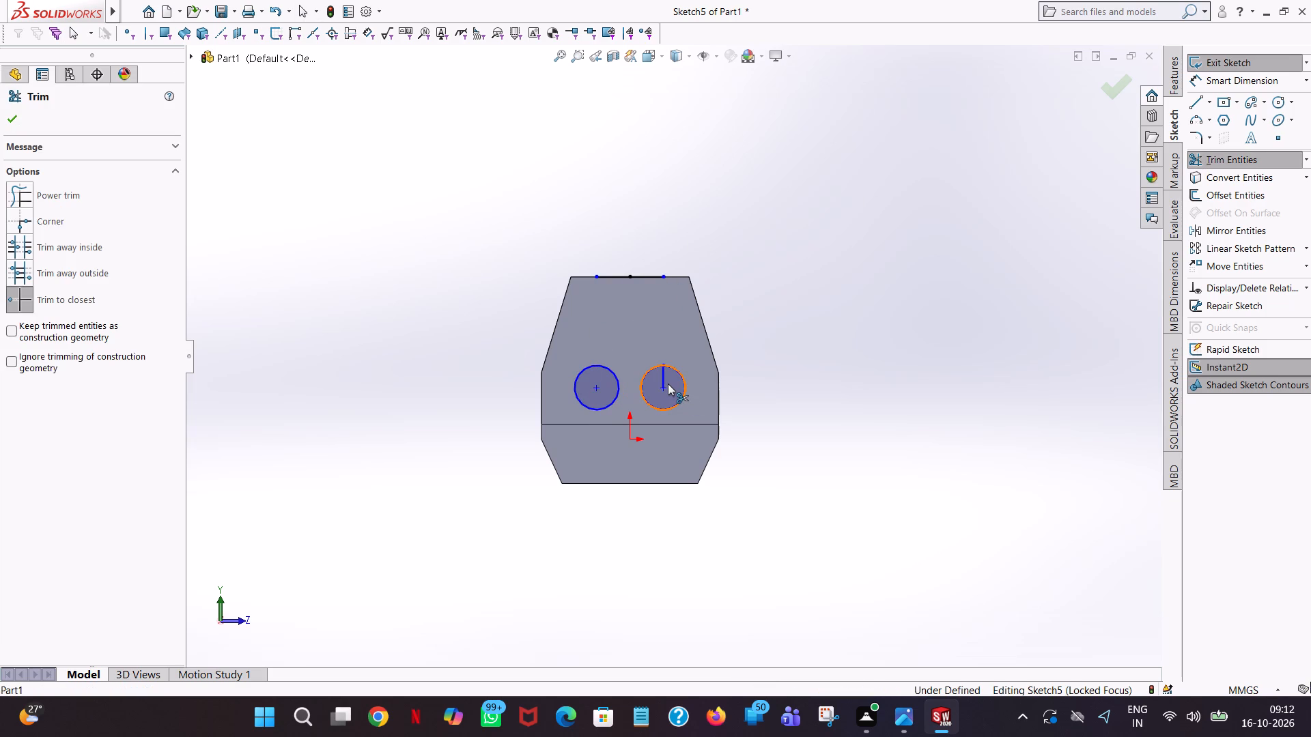
click(664, 380)
click(635, 274)
click(621, 274)
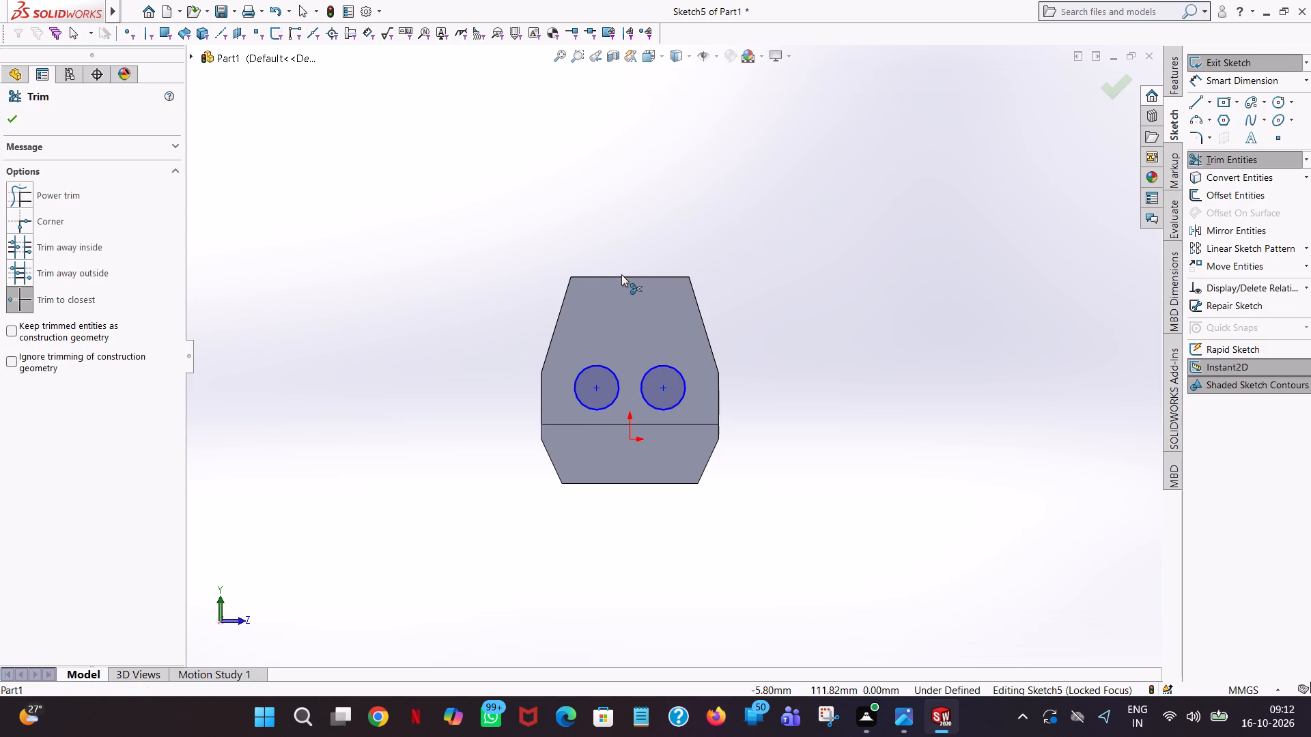
Draw a horizontal line 52/2 (26 mm) long from the midpoint of the block's top edge toward positive Z.
click(1192, 109)
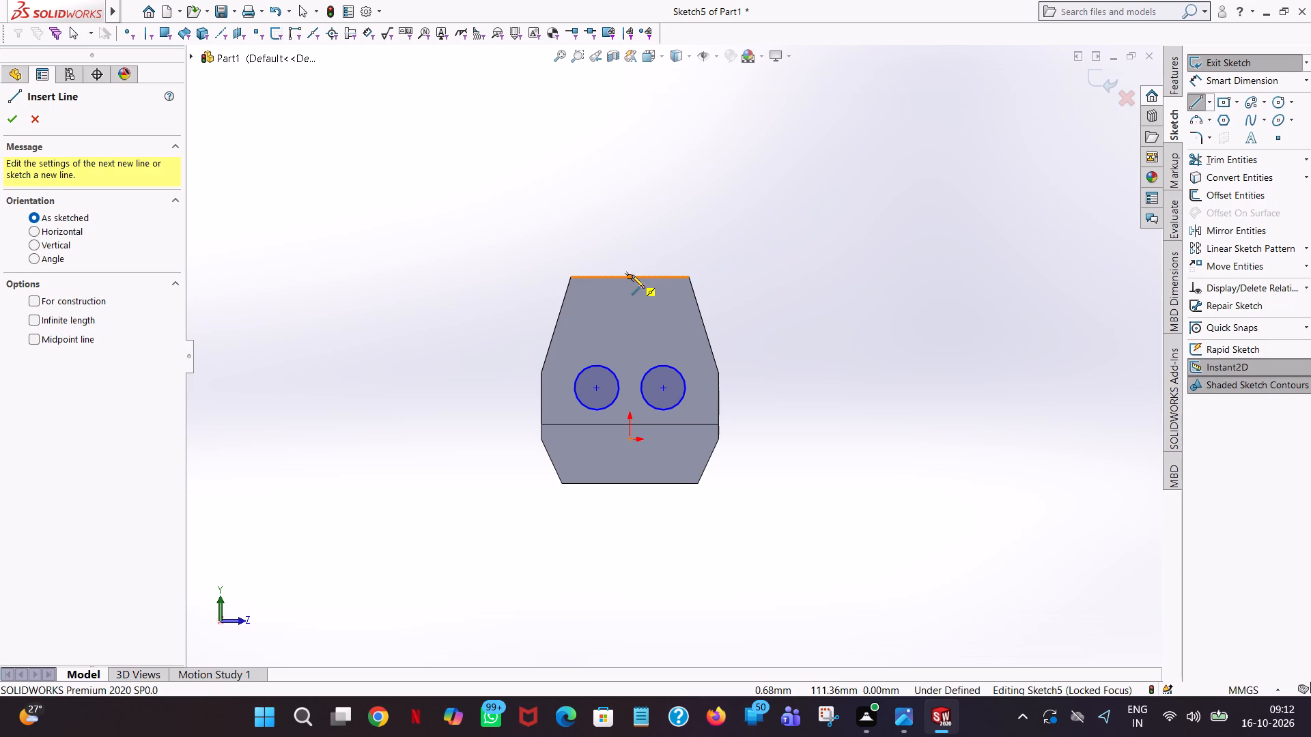
click(630, 275)
click(659, 276)
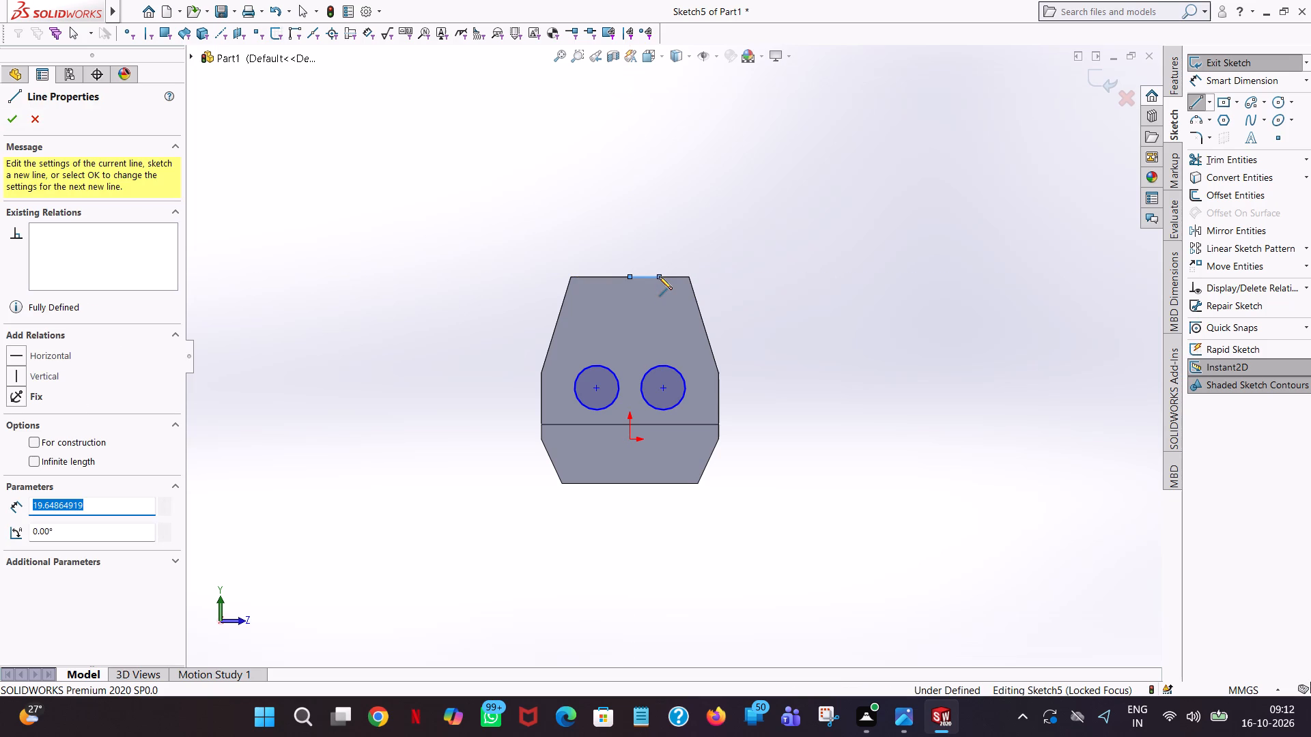
text(52/2)
key(Return)
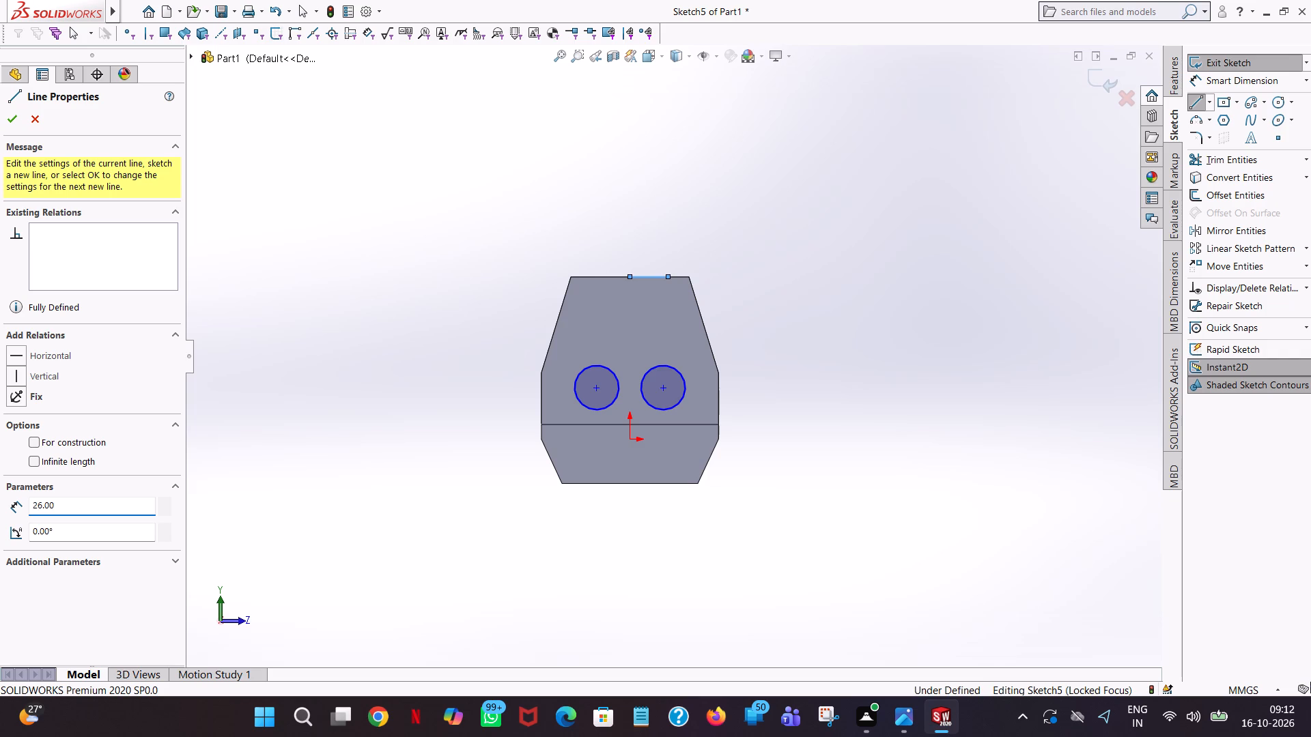
Draw a vertical line 30 mm long downward from the horizontal line's positive Z end, and end the line chain.
click(666, 319)
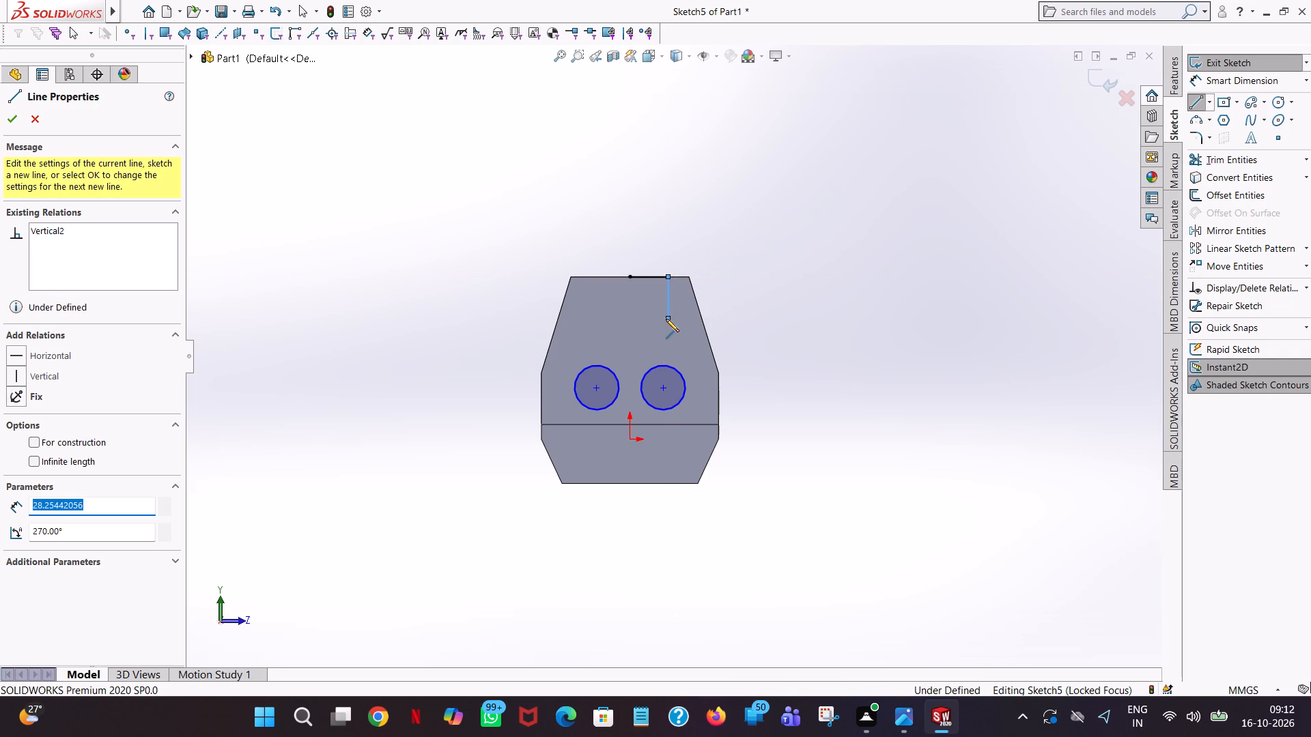
text(30)
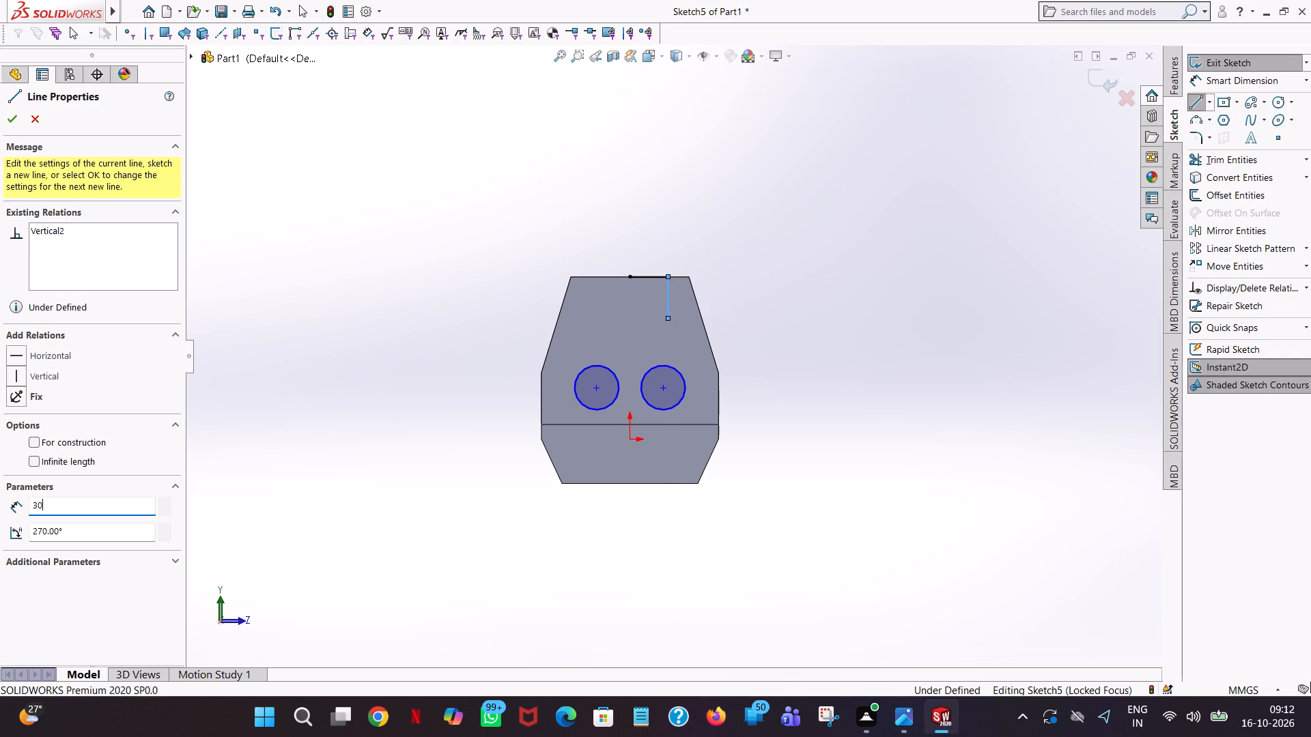
key(Return)
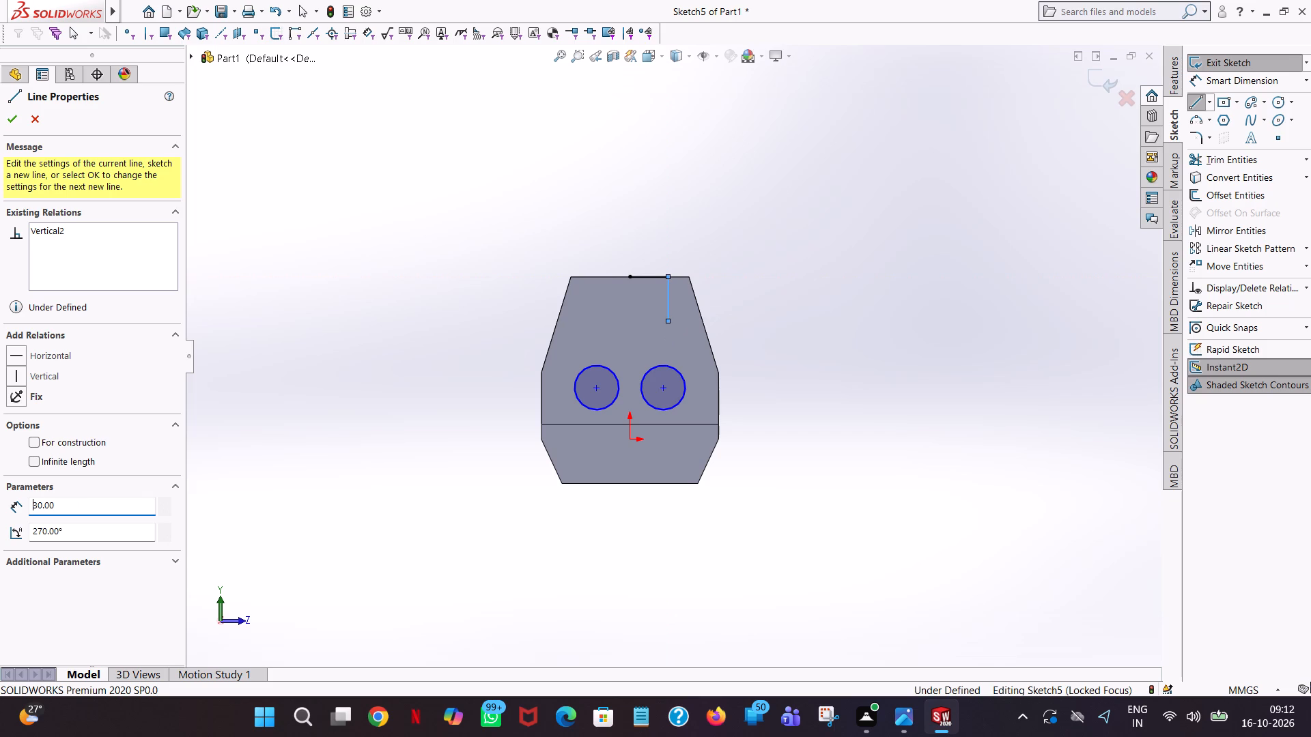
right_click(666, 319)
click(682, 327)
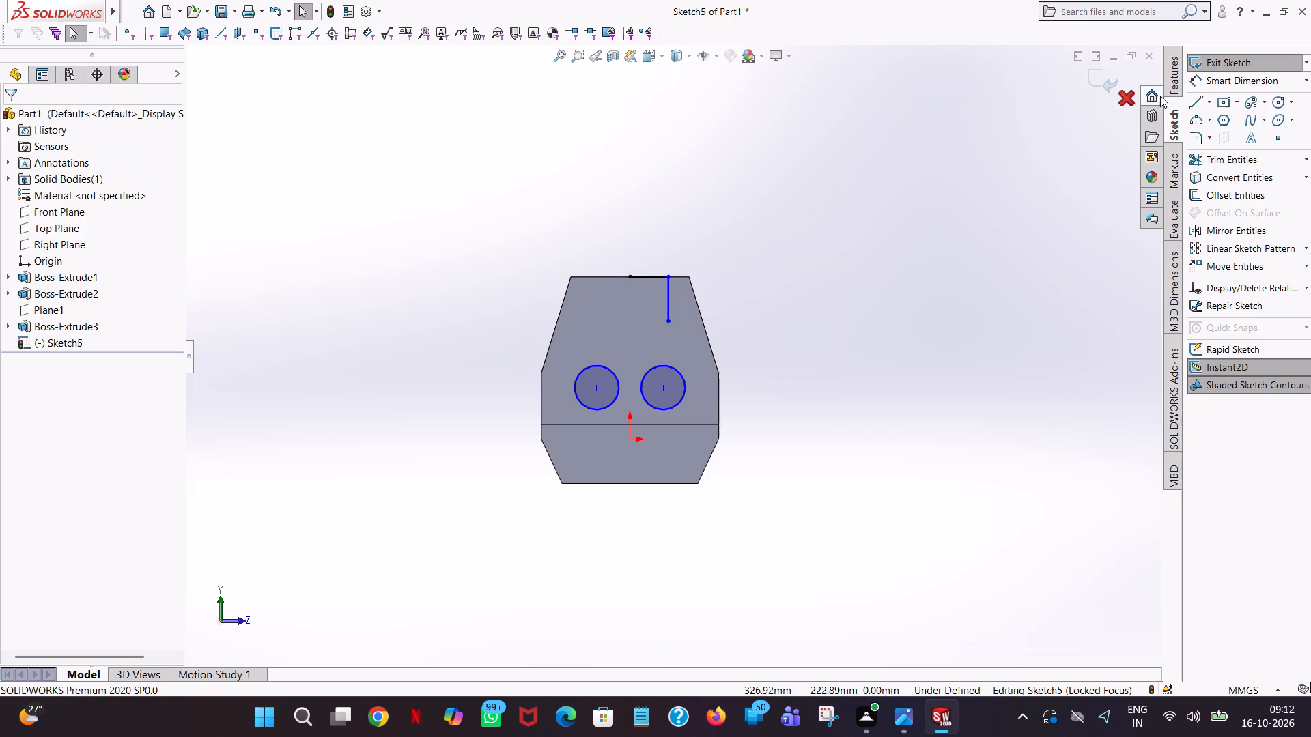
Draw a horizontal line 52/2 (26 mm) long from the midpoint of the block's top edge toward negative Z.
click(1196, 102)
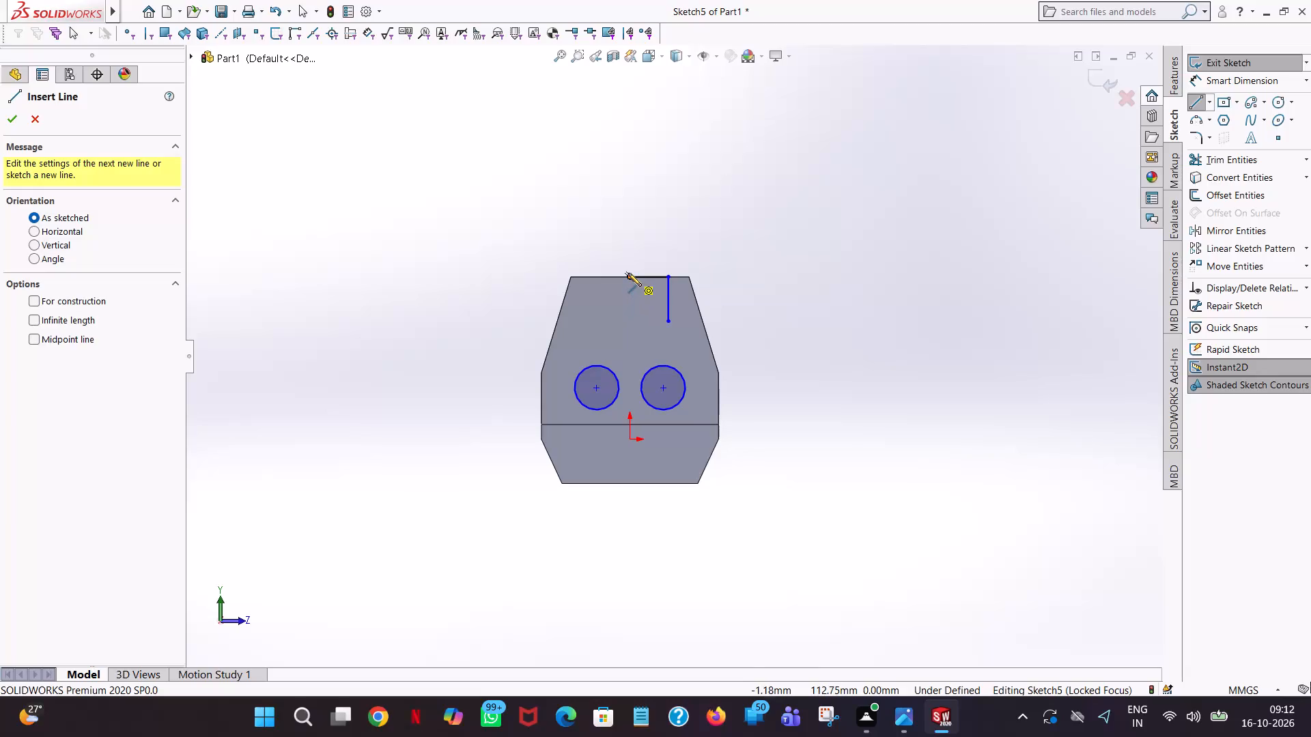
click(628, 273)
click(590, 274)
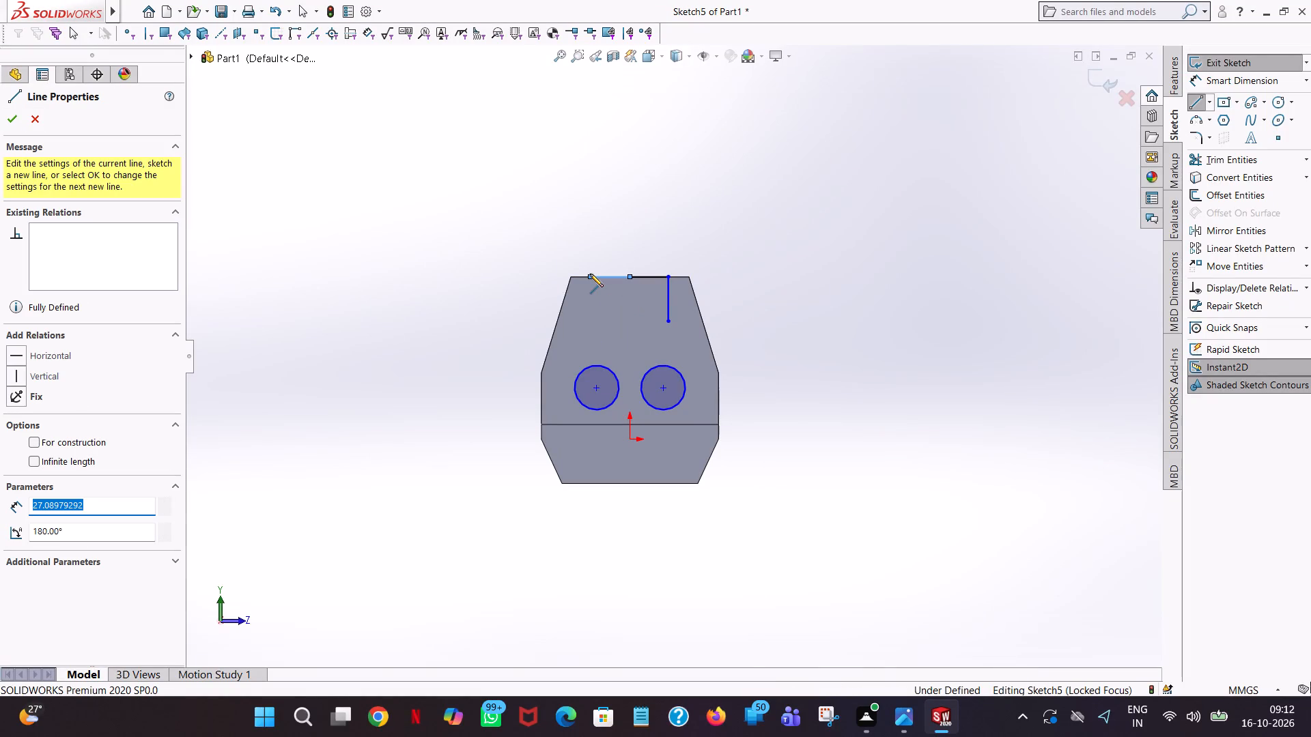
text(52/2)
key(Return)
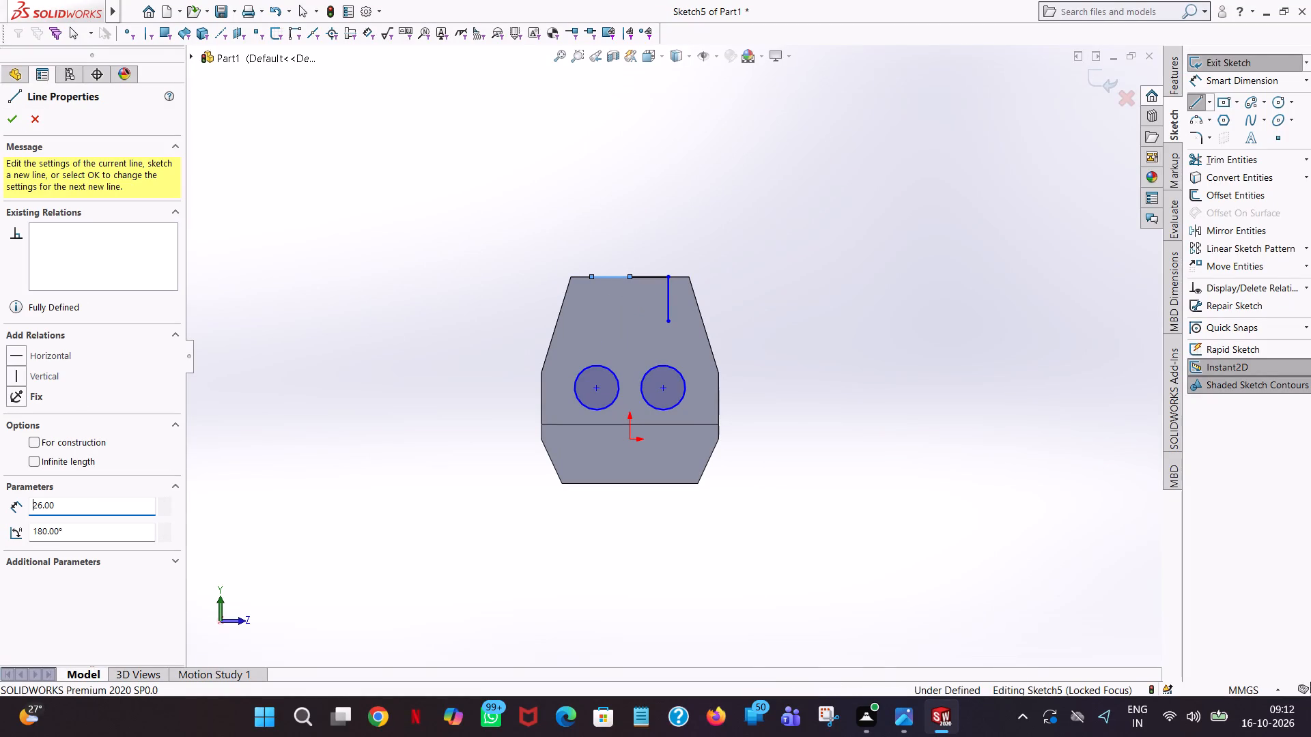
Draw a vertical line 30 mm long downward from the horizontal line's negative Z end, and end the line chain.
click(590, 319)
right_click(590, 319)
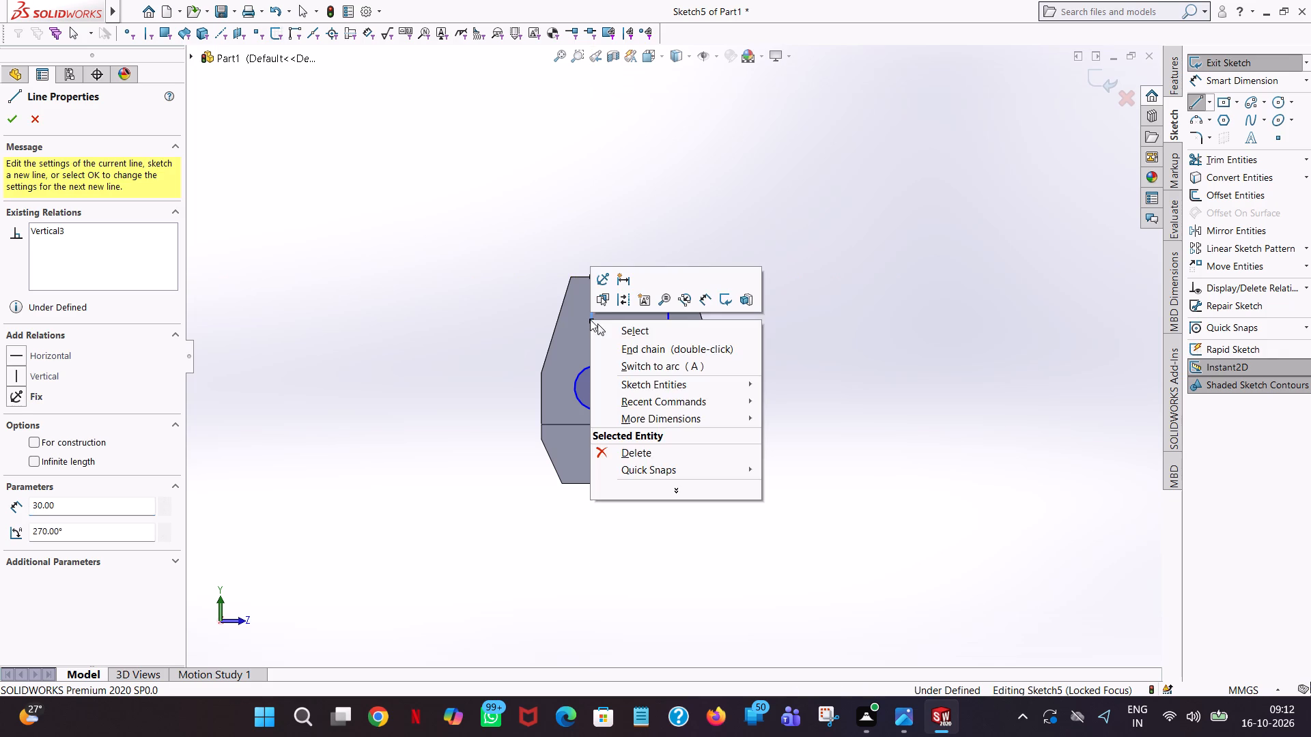
click(625, 336)
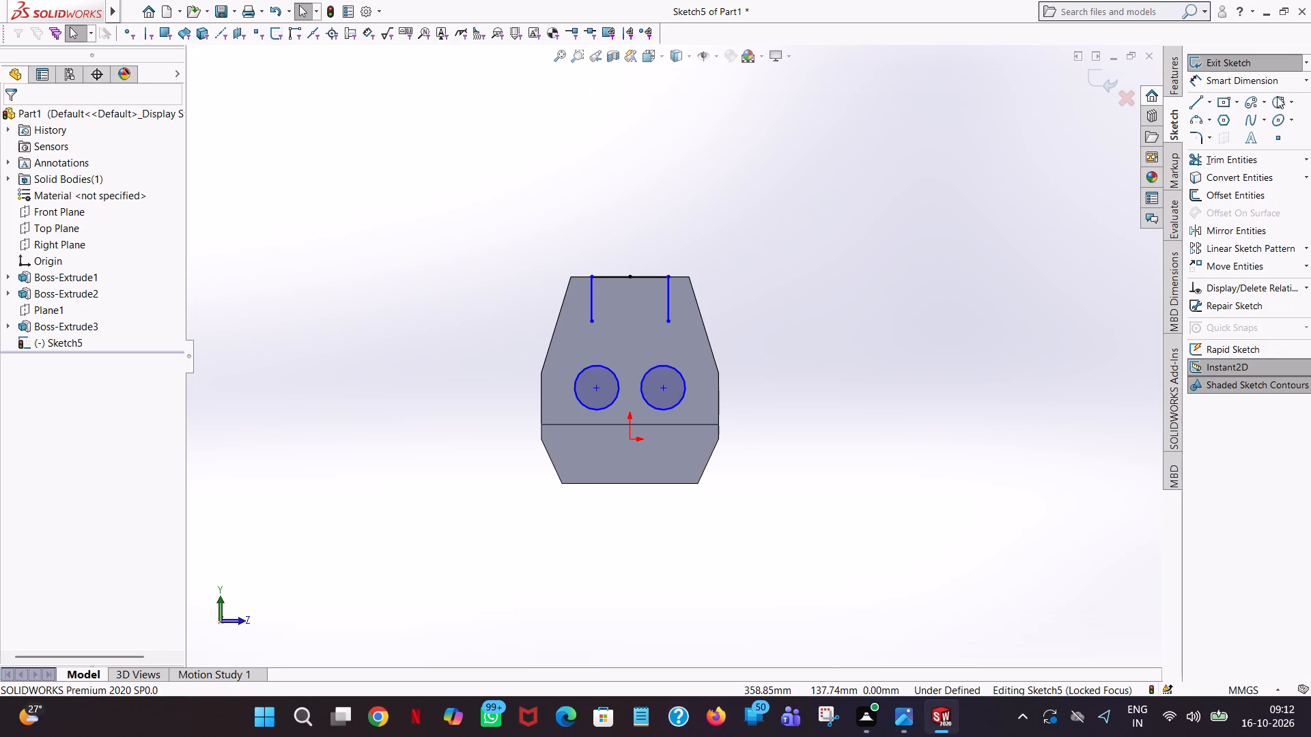
Draw a circle of radius 15 mm centred on the lower end of the positive Z vertical line.
click(1277, 96)
click(667, 319)
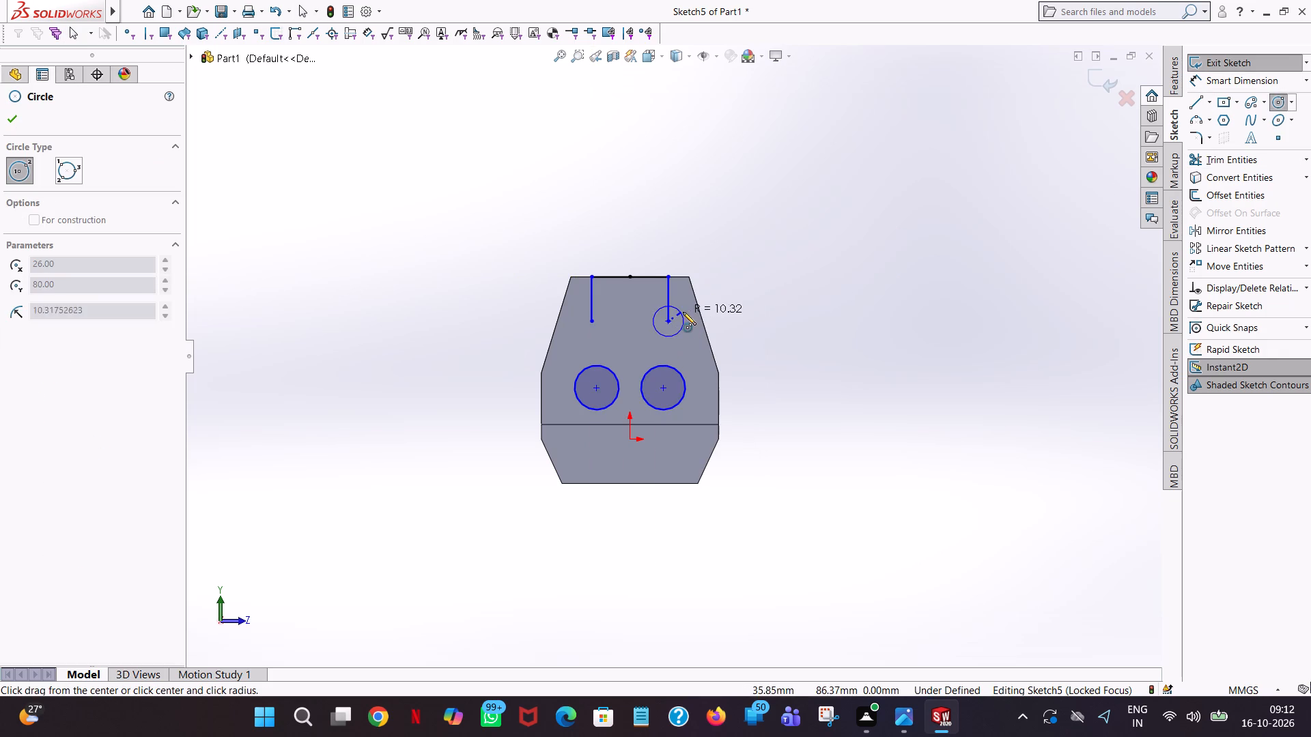
click(683, 311)
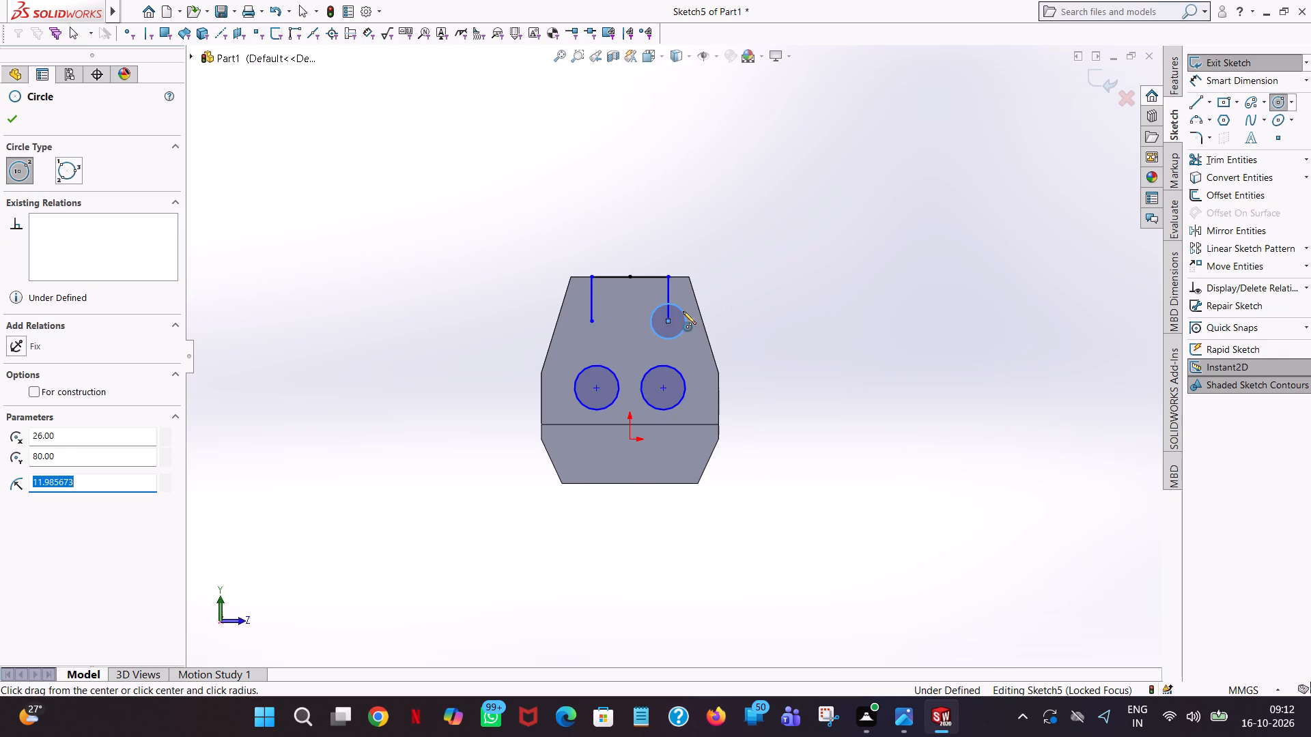
text(15)
key(Return)
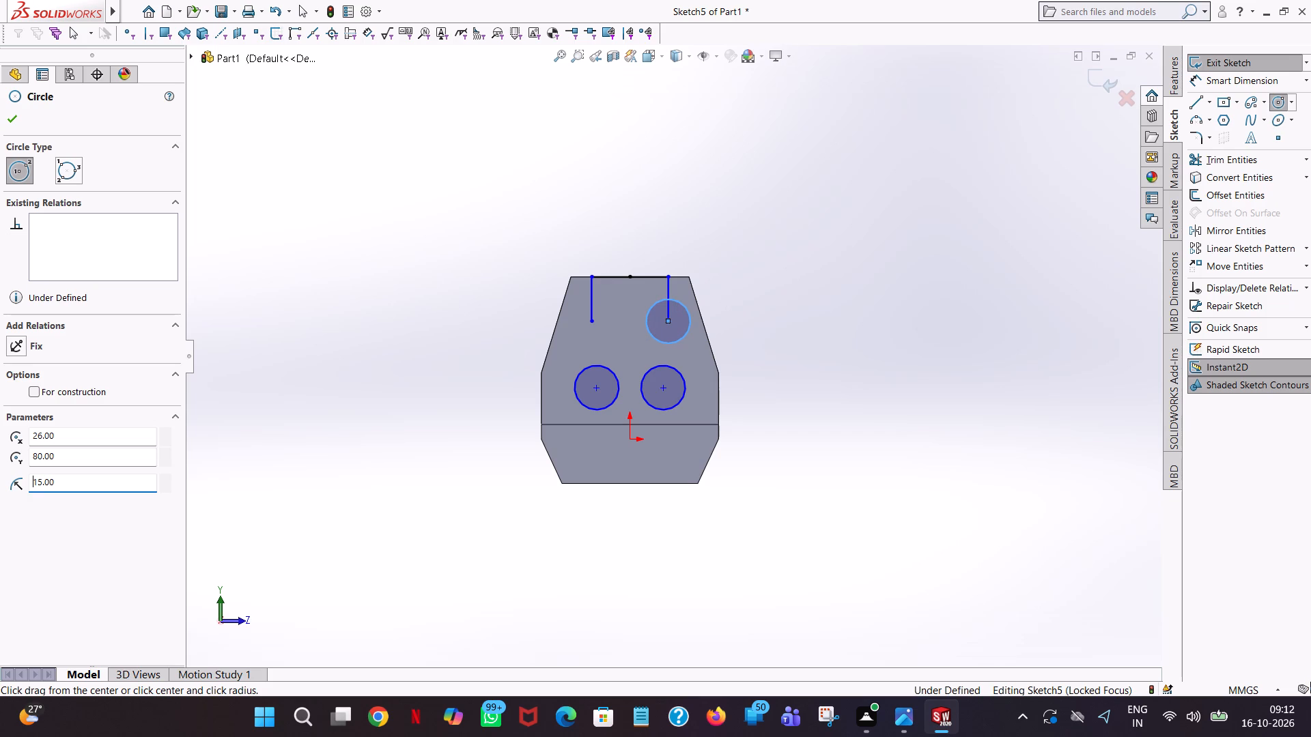
Draw a circle of radius 15 mm centred on the lower end of the negative Z vertical line, and end the Circle command.
click(588, 321)
click(612, 316)
text(15)
key(Return)
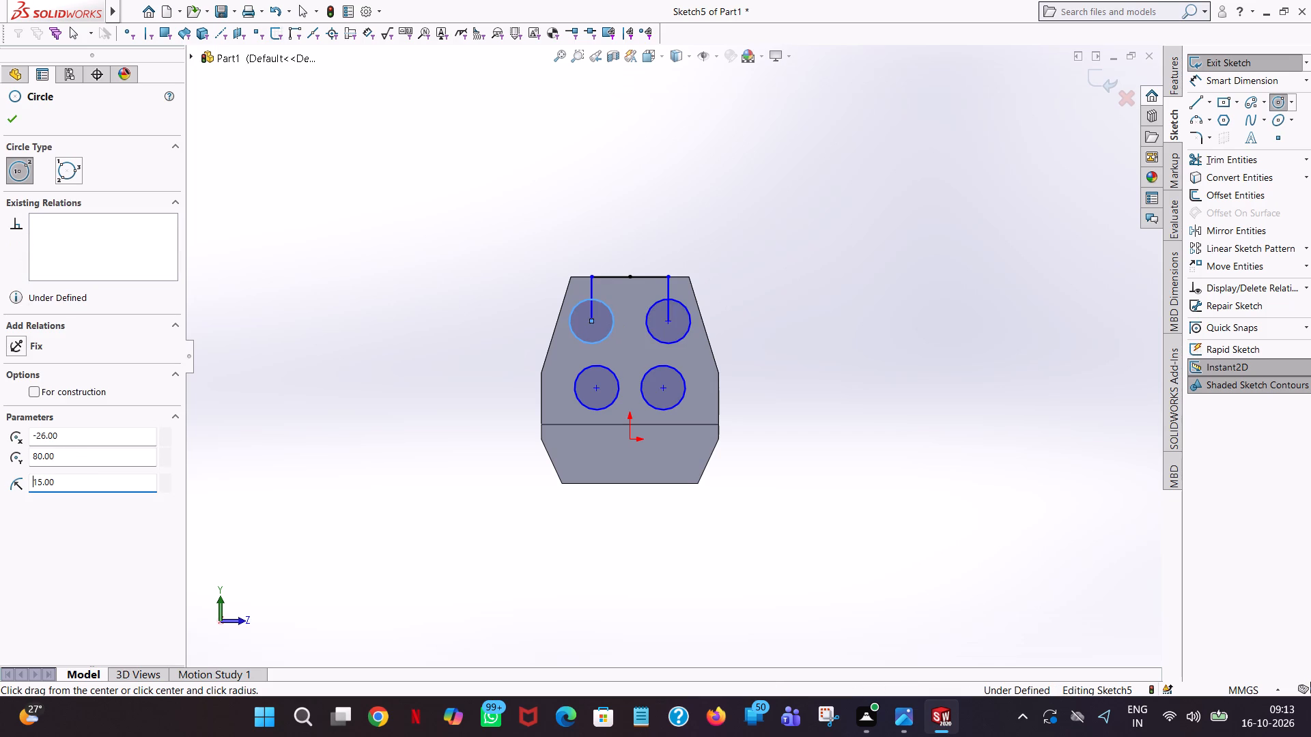
right_click(612, 316)
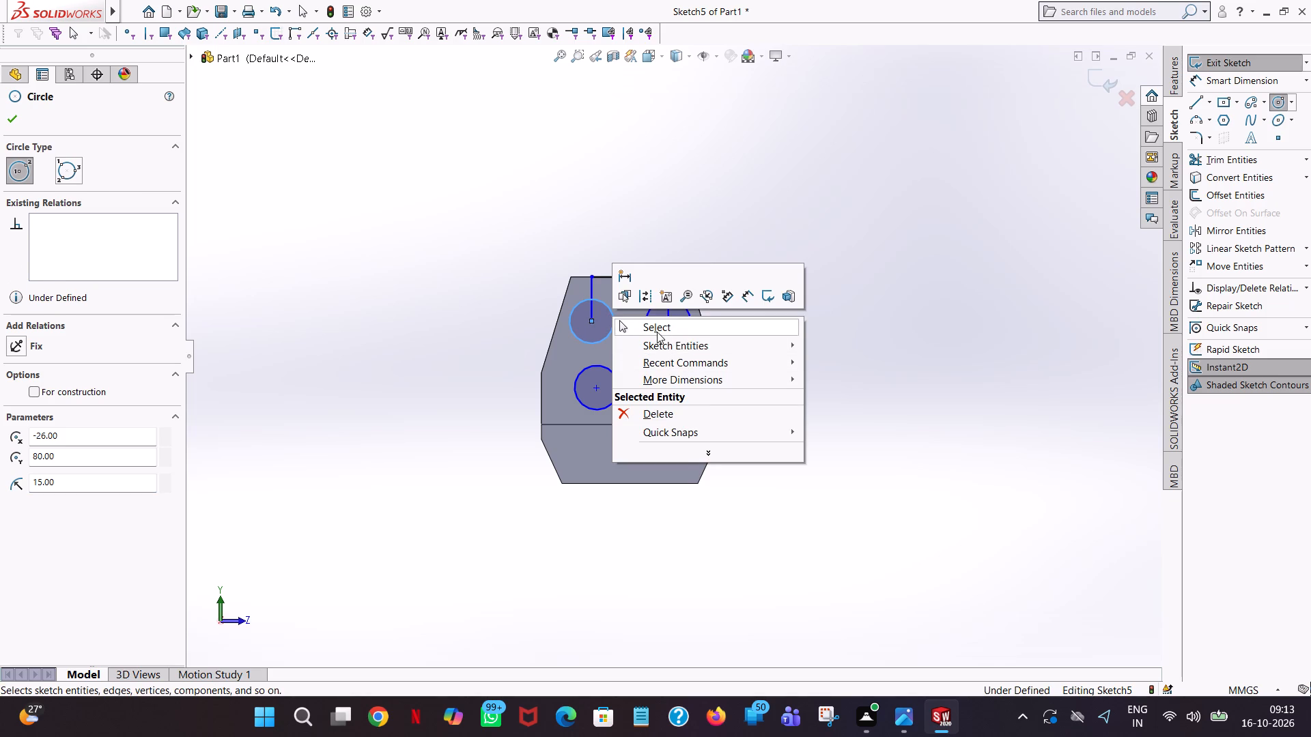
click(657, 332)
Trim away the two horizontal and two vertical guide lines running from the block's top edge to the upper circles' centres.
scroll(696, 306, down, 2)
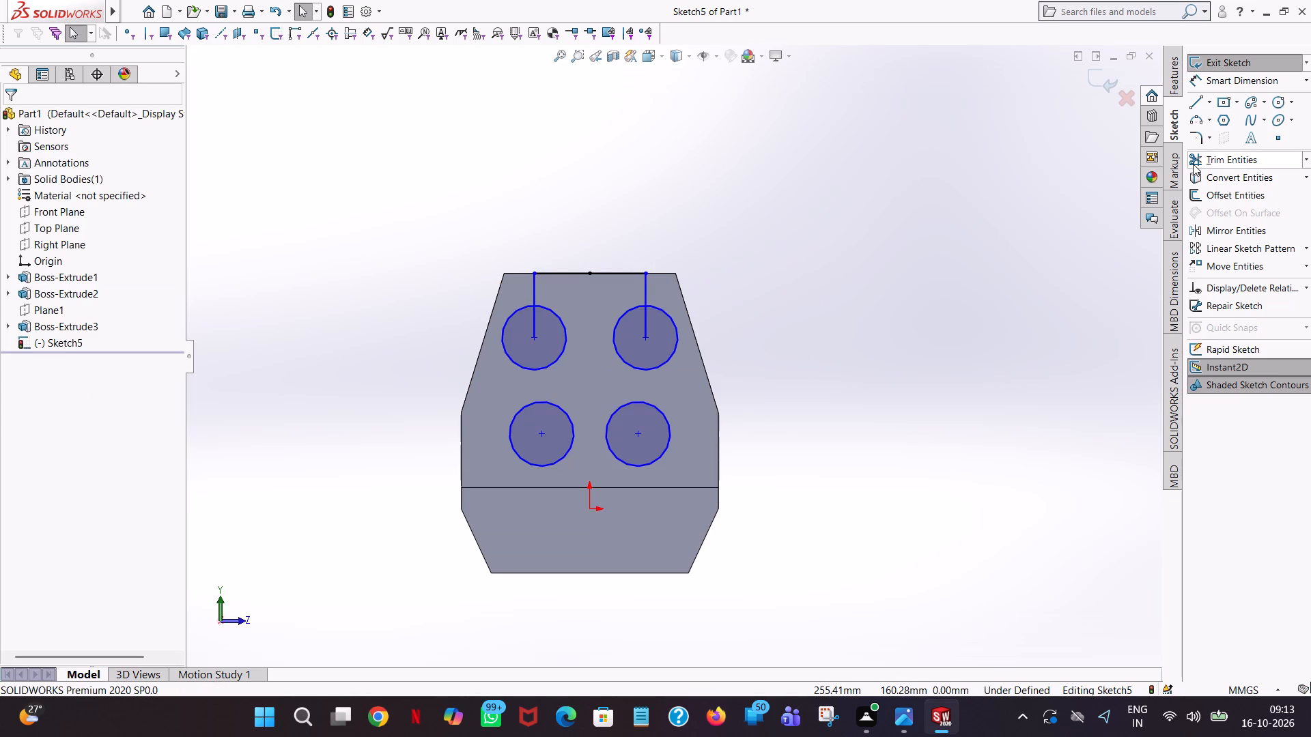
click(1194, 164)
click(620, 270)
click(640, 328)
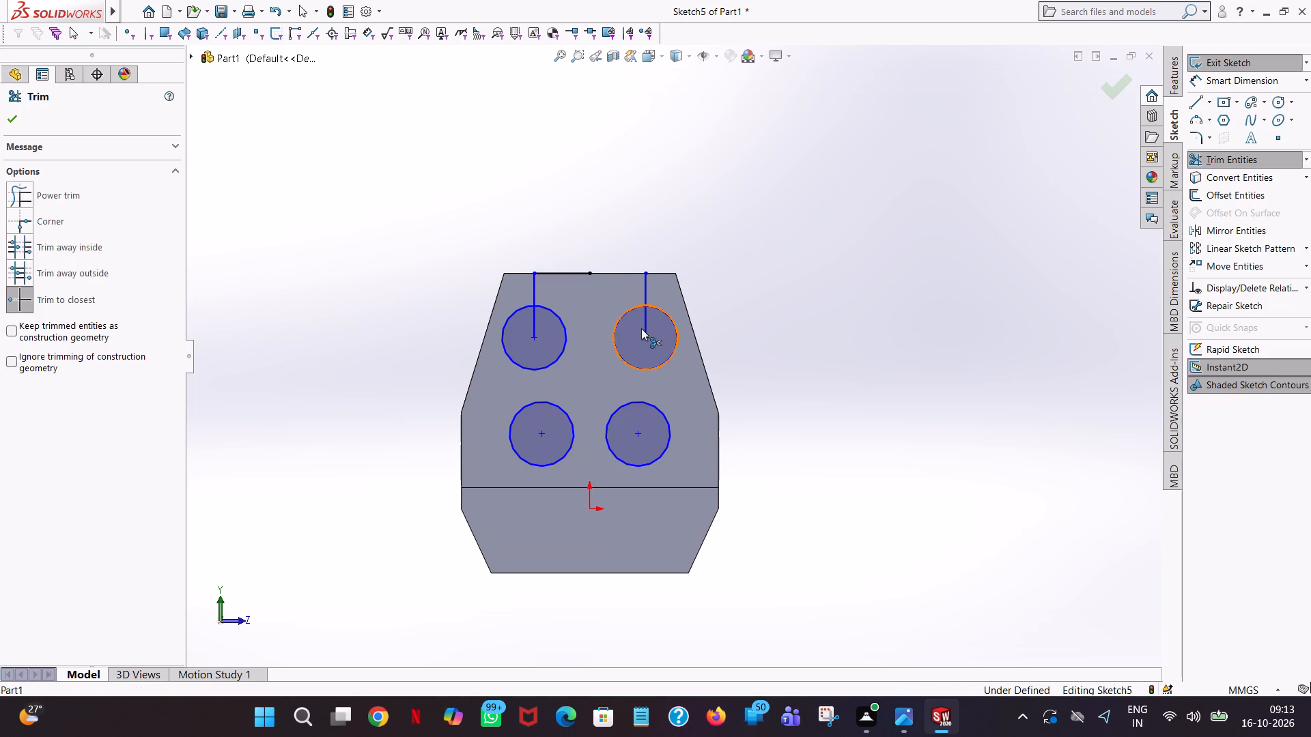
click(643, 328)
click(644, 281)
click(564, 276)
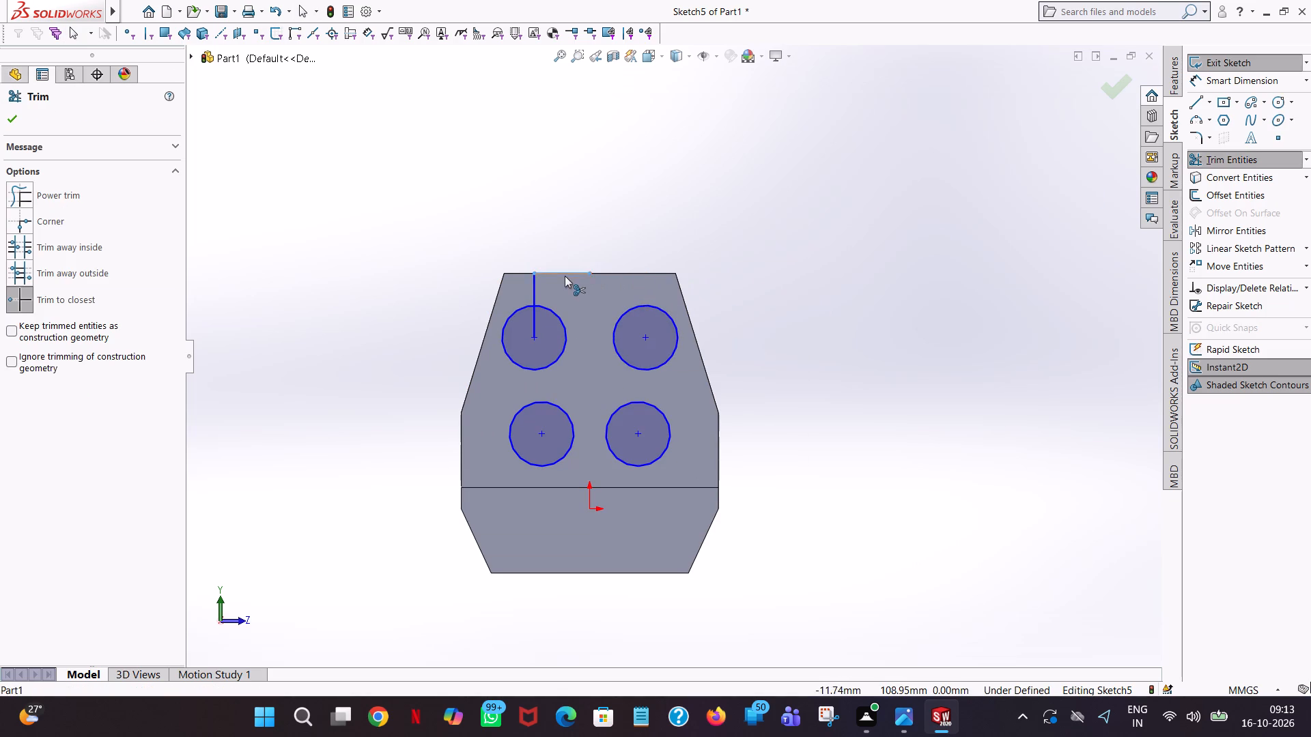
click(533, 279)
click(531, 330)
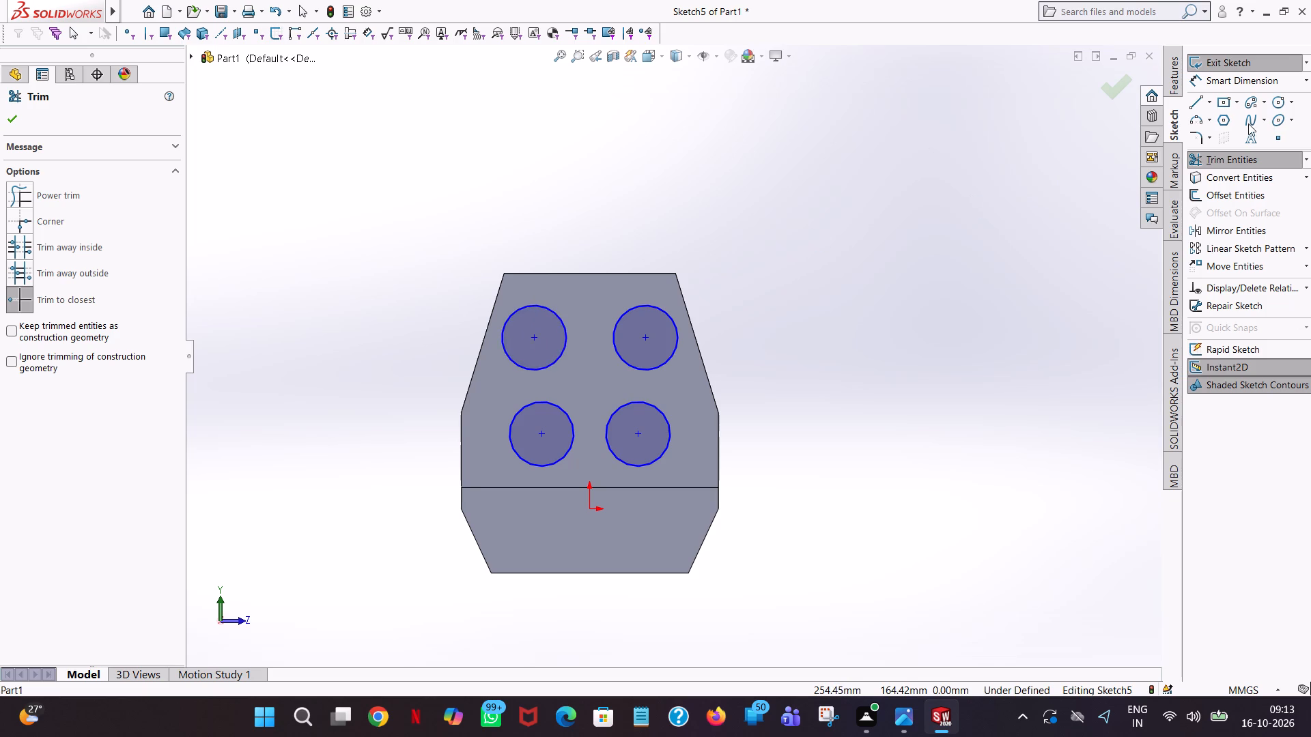
Draw a horizontal line joining the topmost points of the two upper circles, and end the Line command.
click(1197, 104)
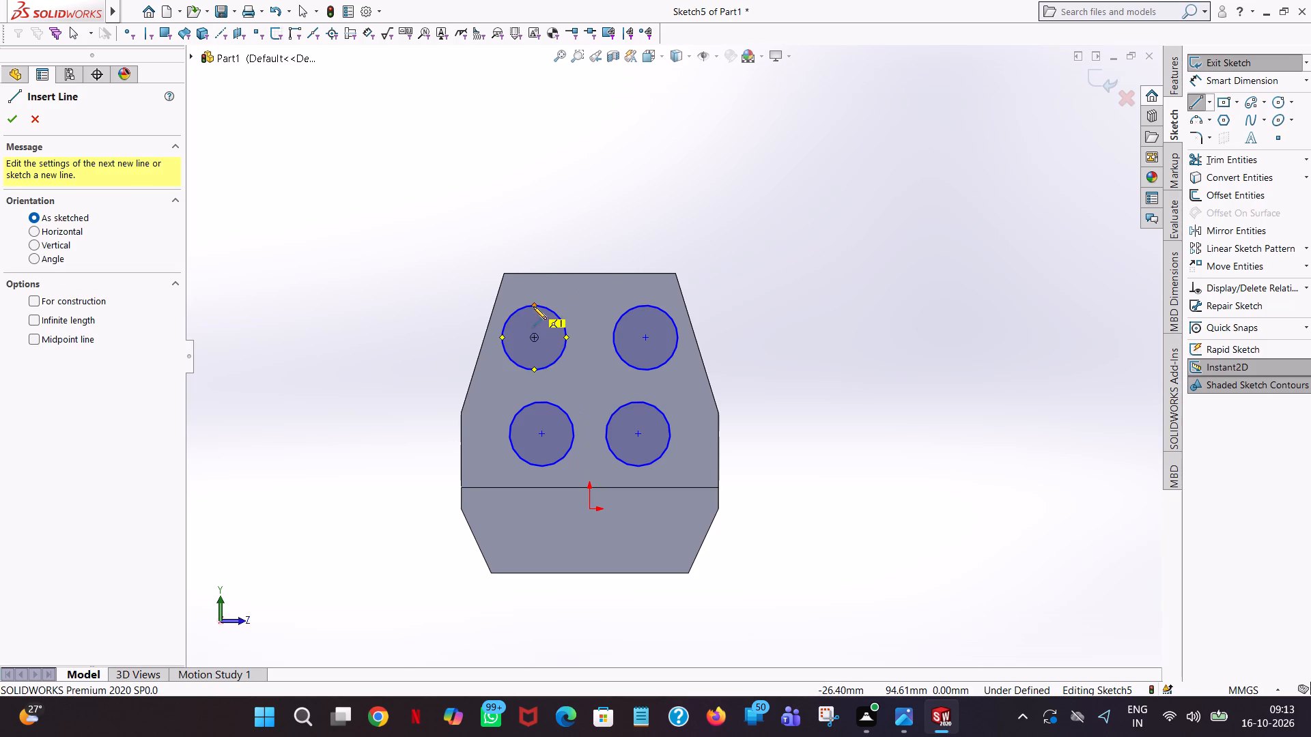
click(526, 305)
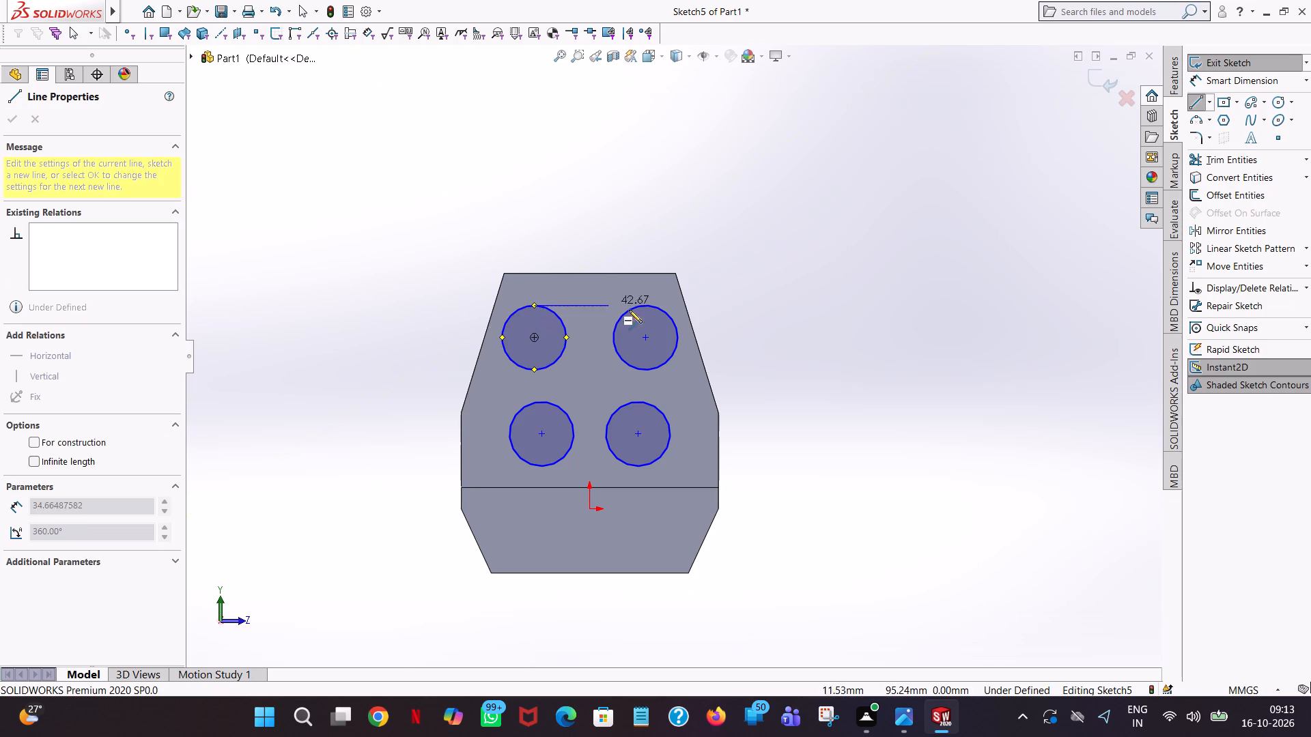
click(648, 305)
right_click(648, 305)
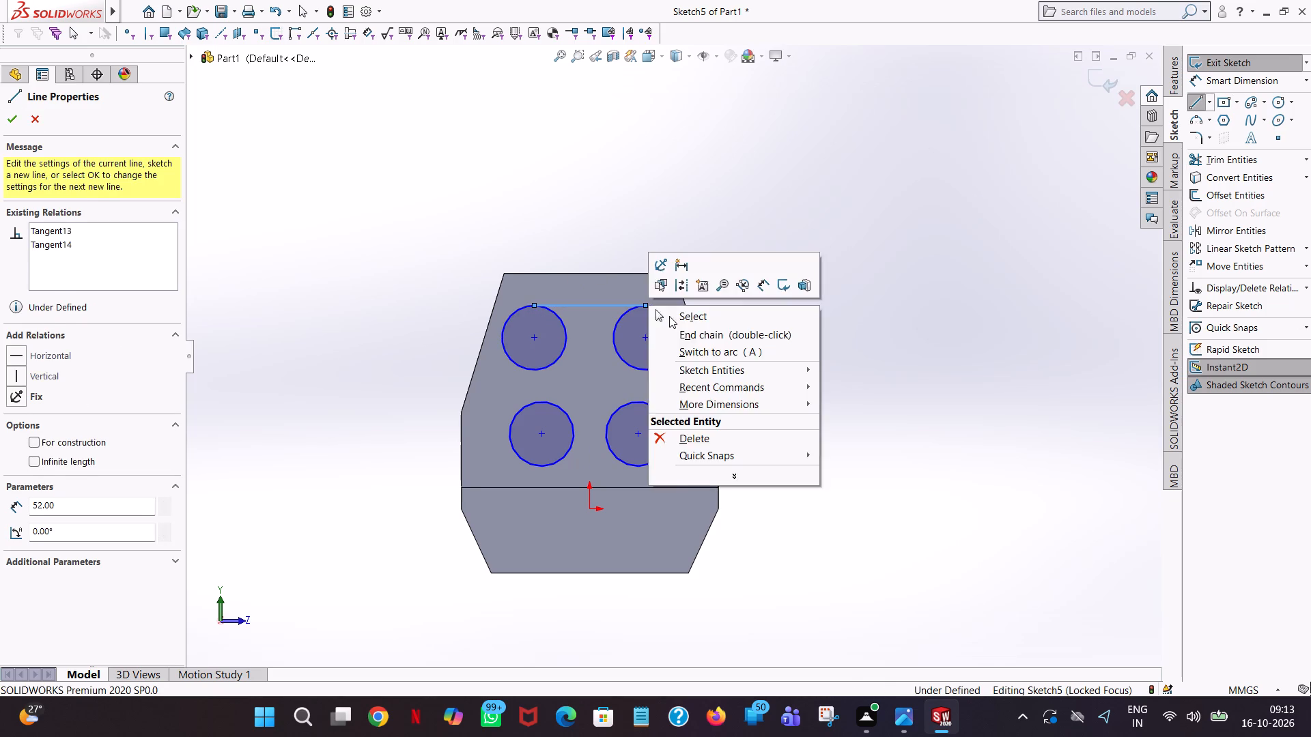
click(670, 316)
Draw a horizontal line joining the bottommost points of the two upper circles, and end the line chain.
click(1196, 104)
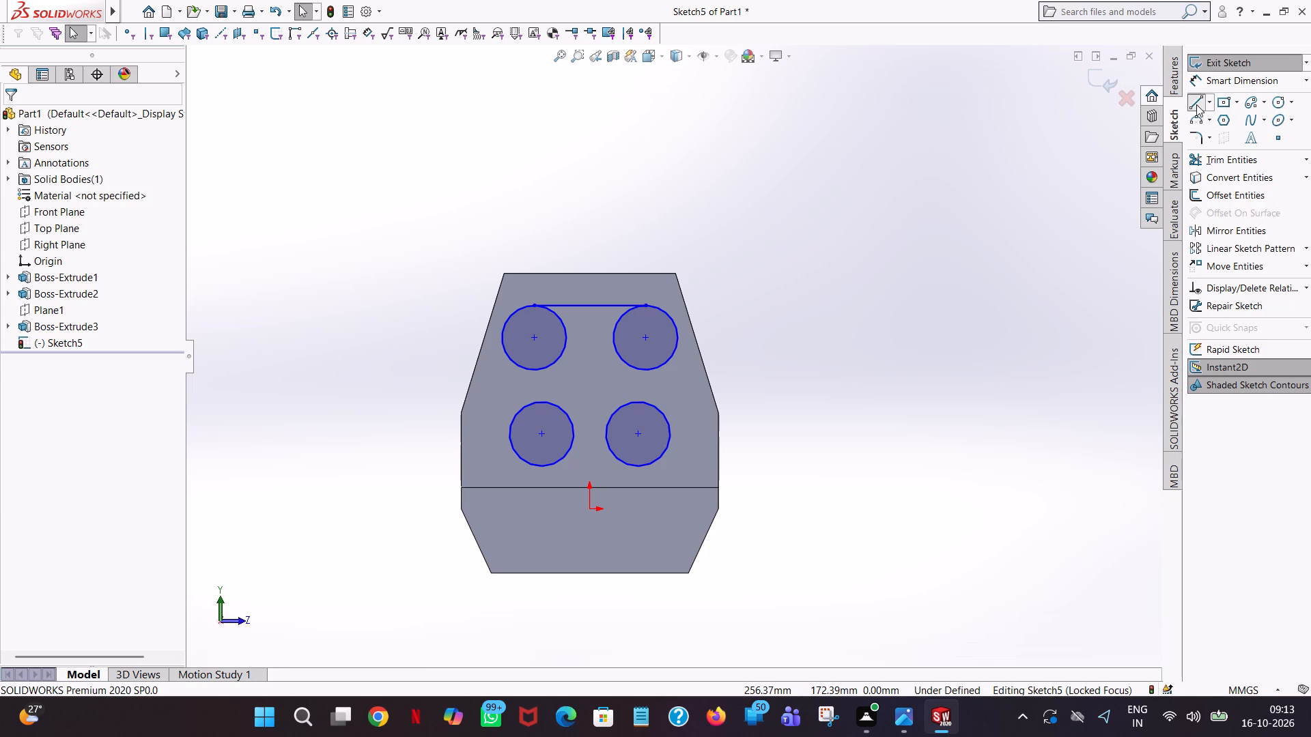
click(532, 371)
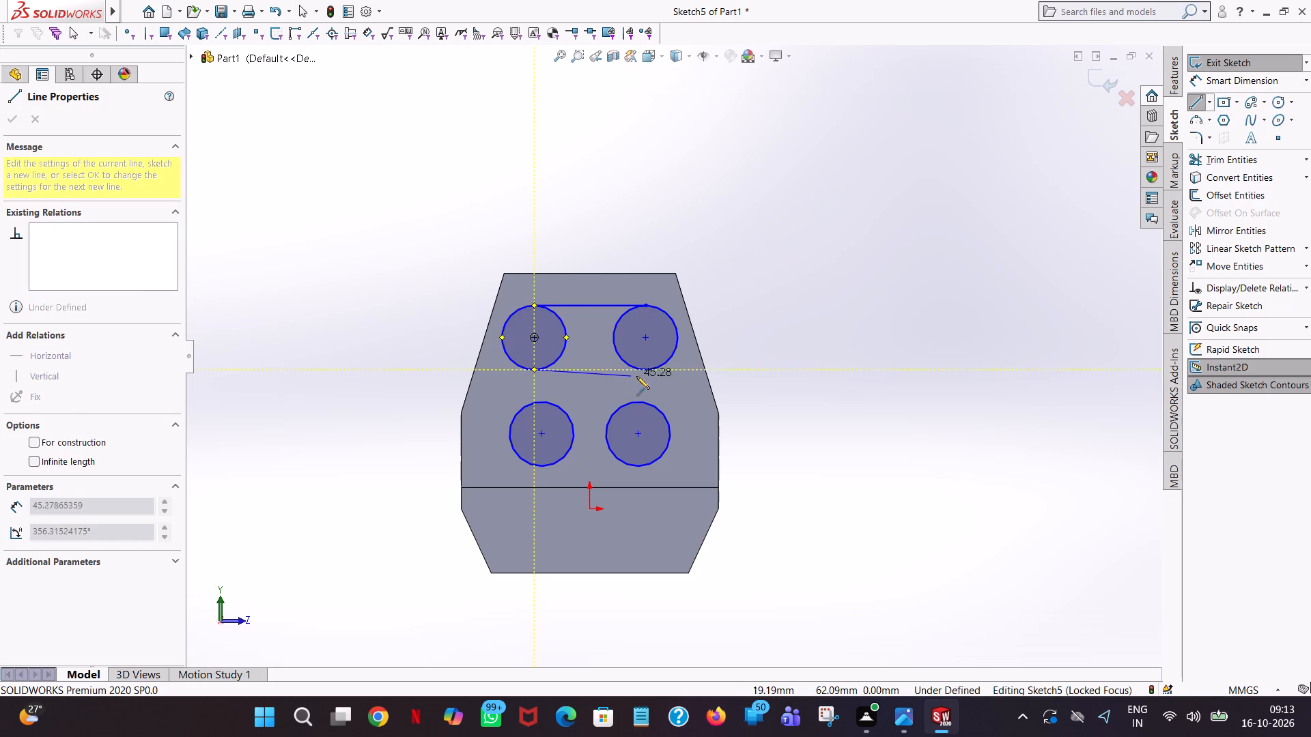
click(646, 370)
right_click(646, 370)
click(683, 377)
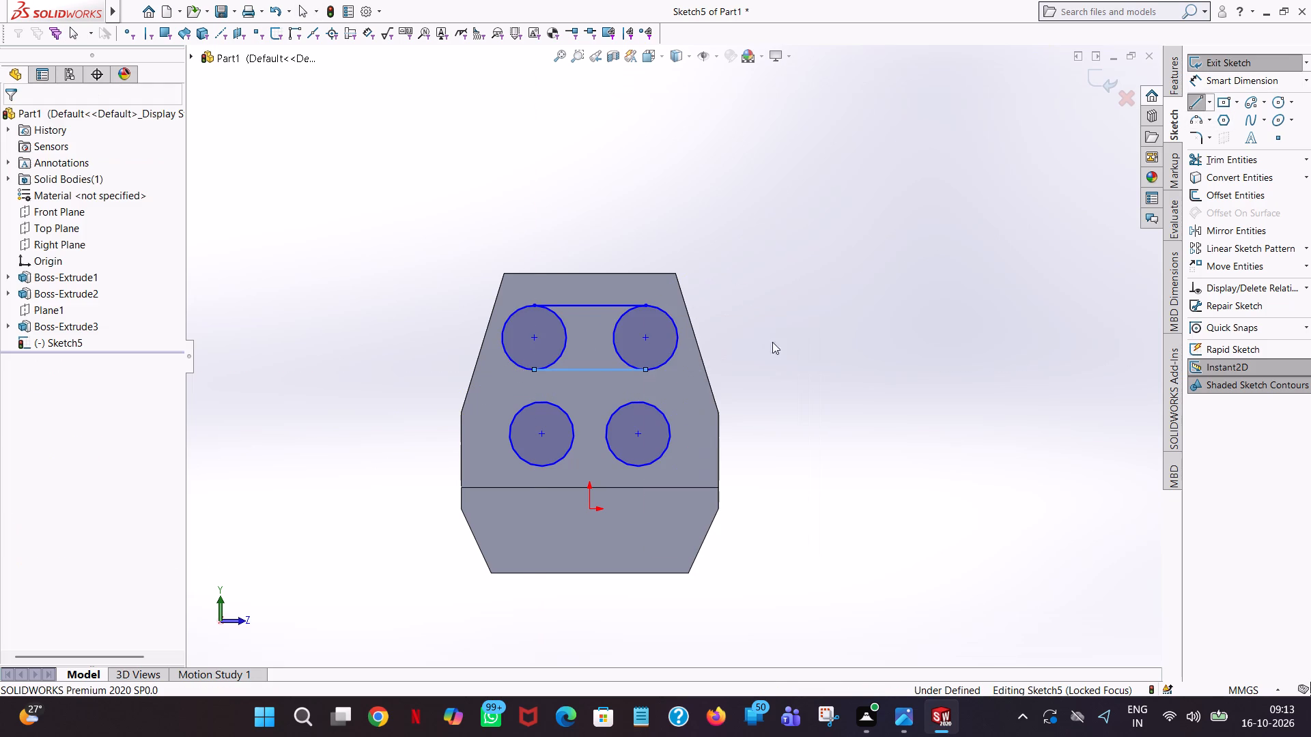
Trim away the inner halves of the two upper circles to leave a closed slot outline.
click(1222, 167)
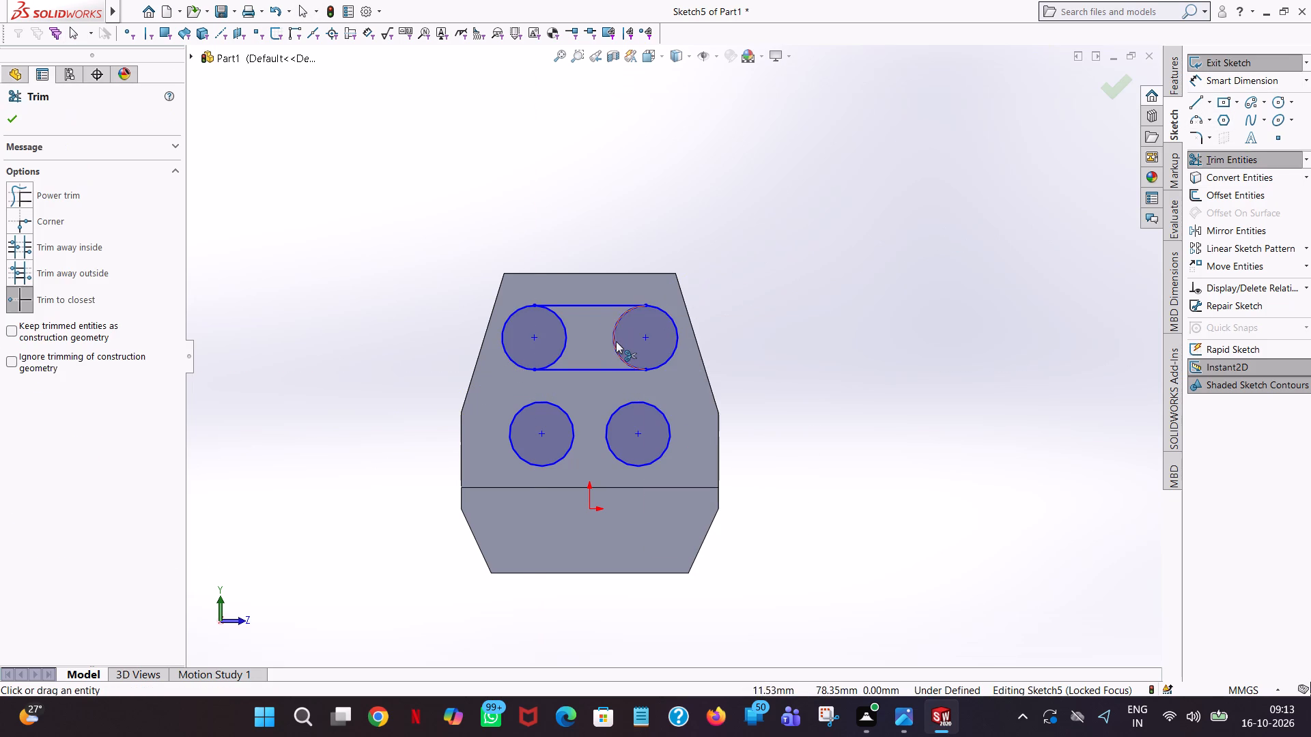
click(616, 340)
click(566, 331)
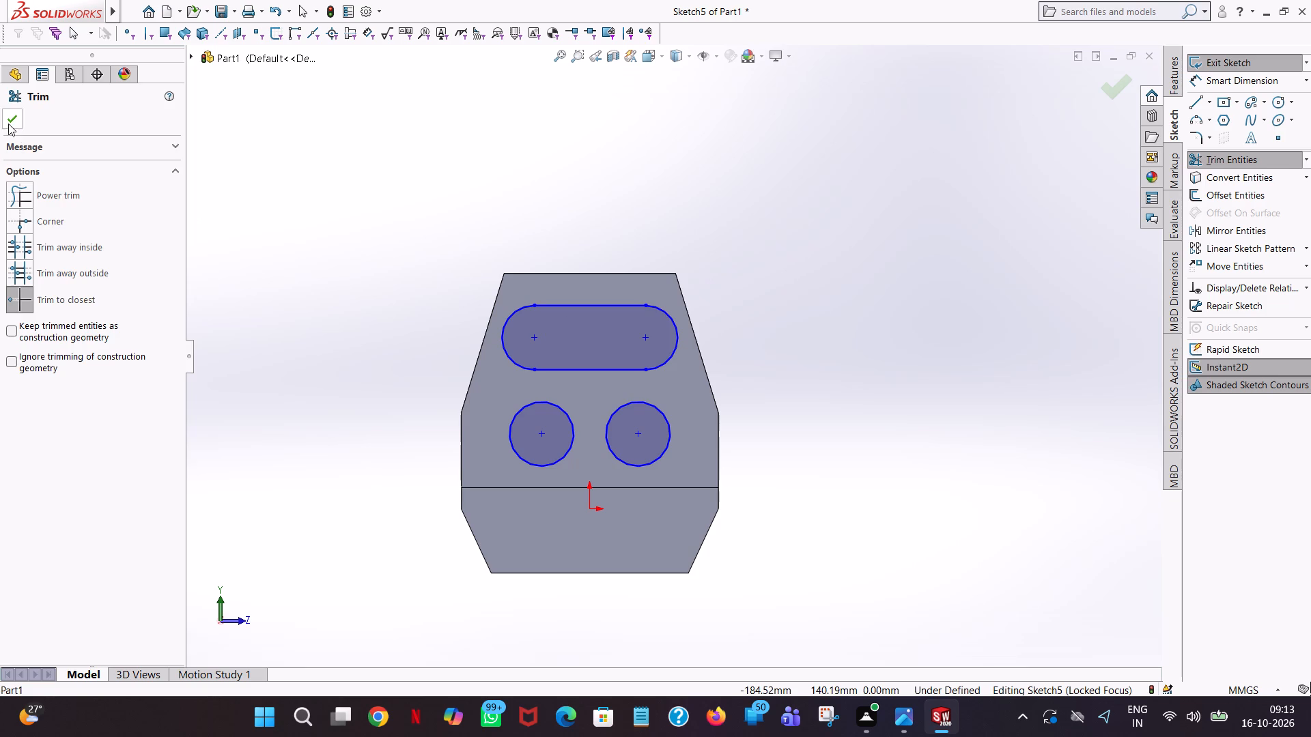
click(8, 124)
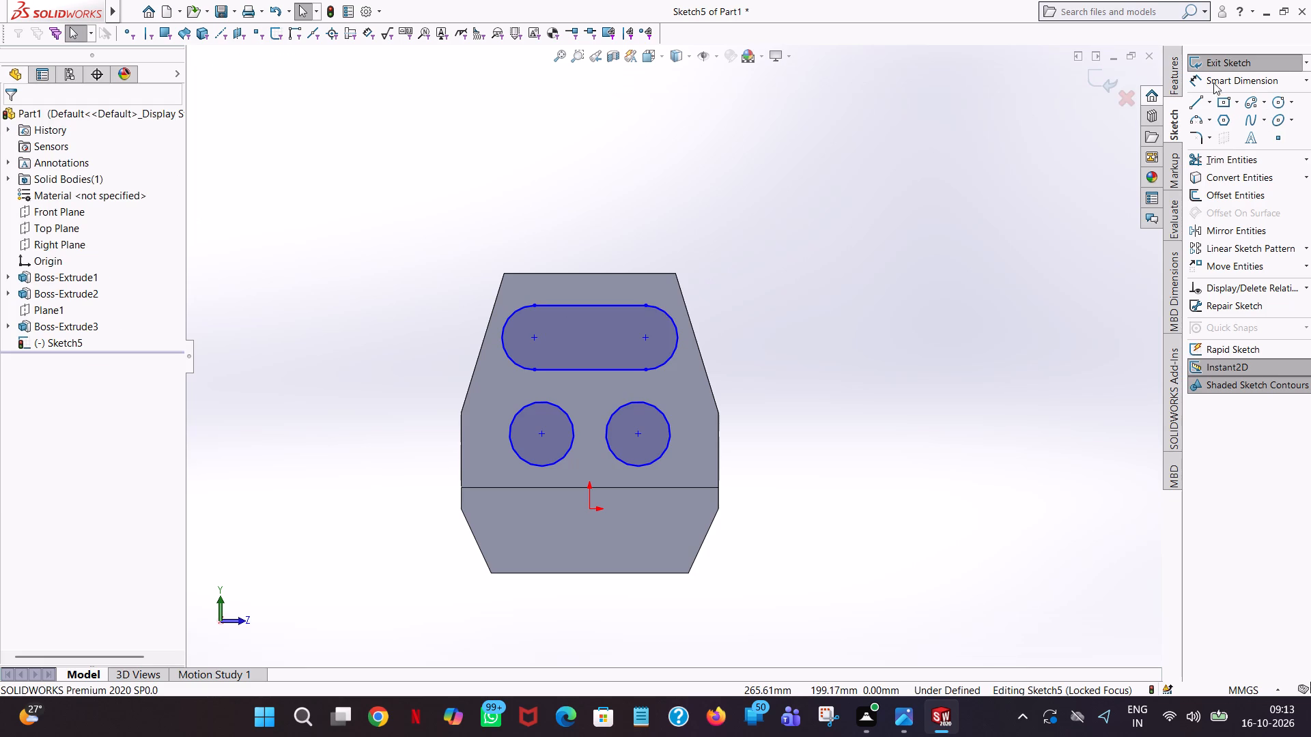
Add a radius dimension to the slot's negative Z end arc.
click(1217, 85)
click(502, 335)
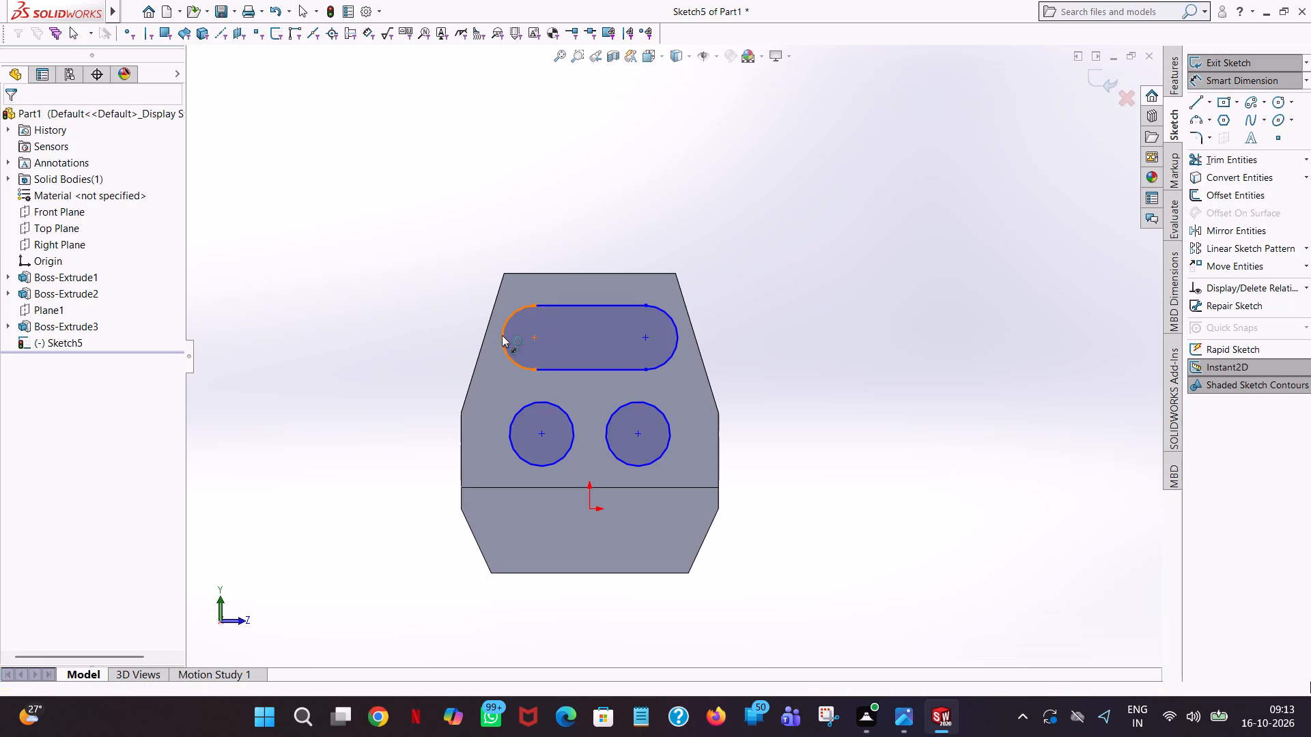
click(354, 271)
click(293, 249)
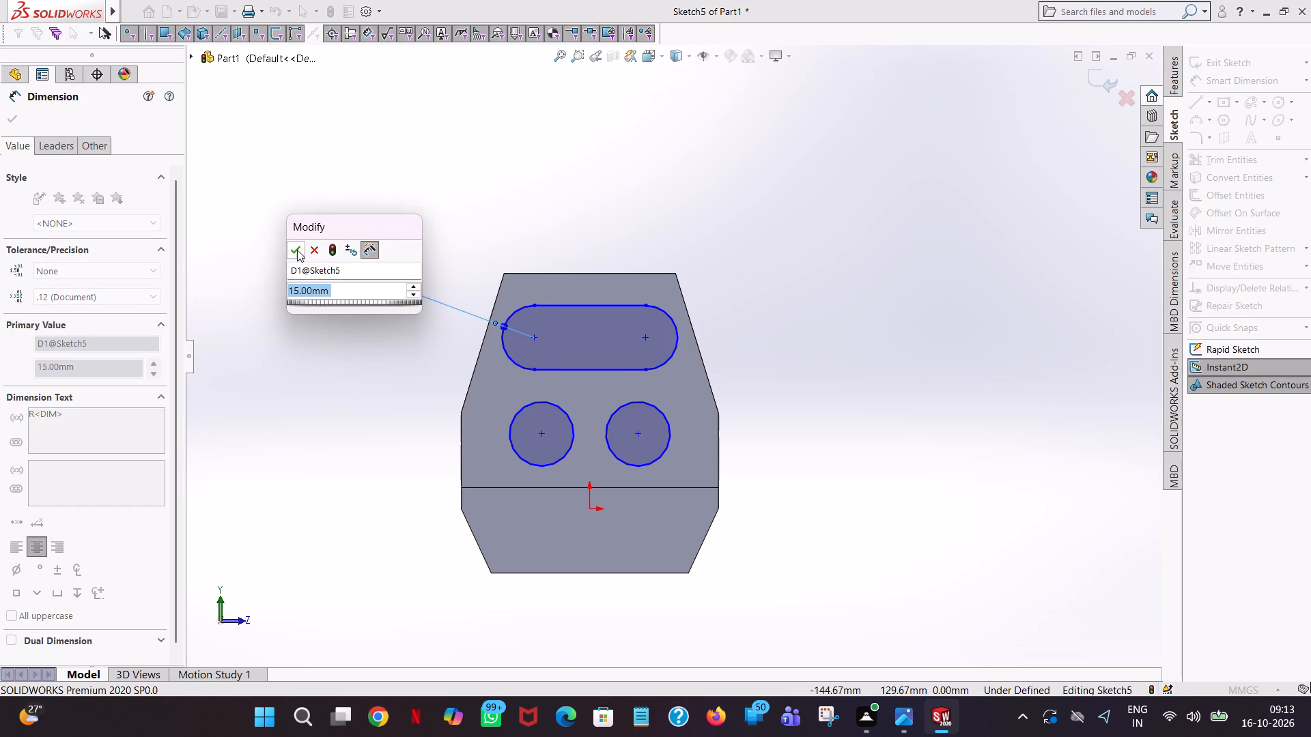
click(504, 202)
Dimension the horizontal distance between the slot's two arc centres, placing it above the block.
click(533, 335)
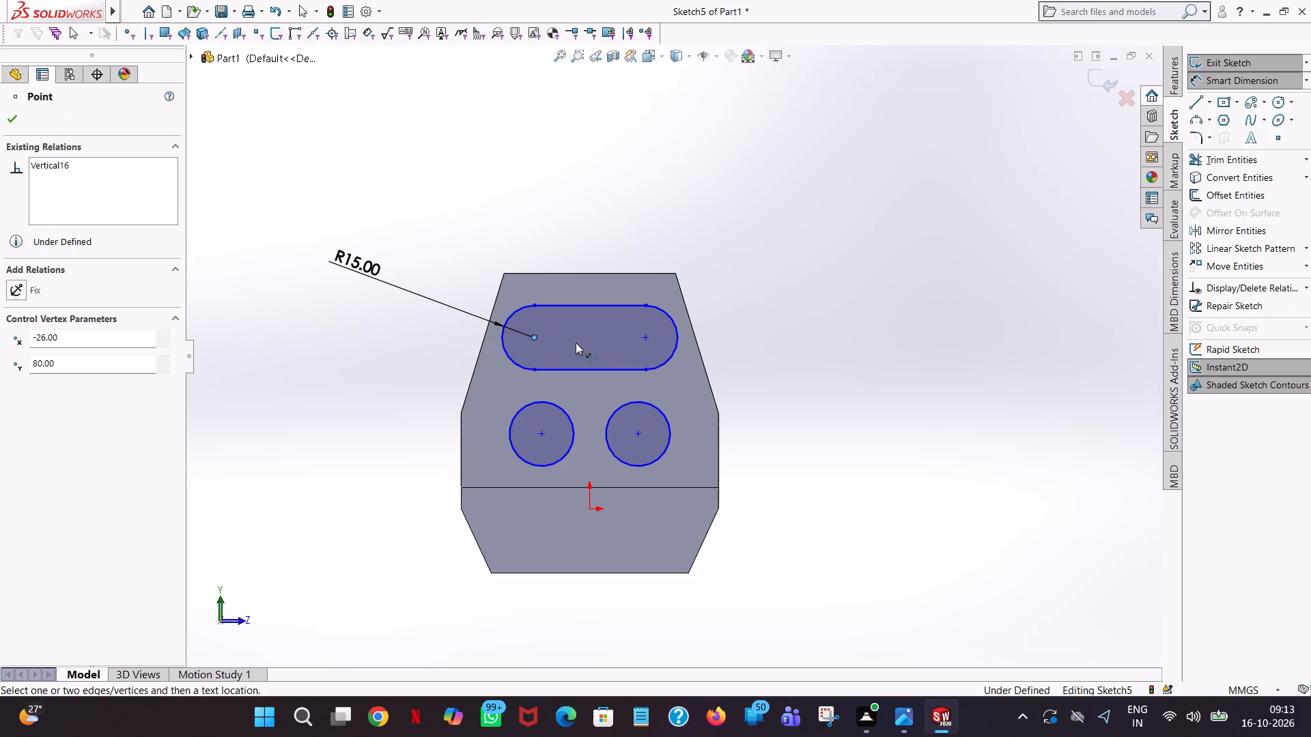
click(643, 338)
click(625, 168)
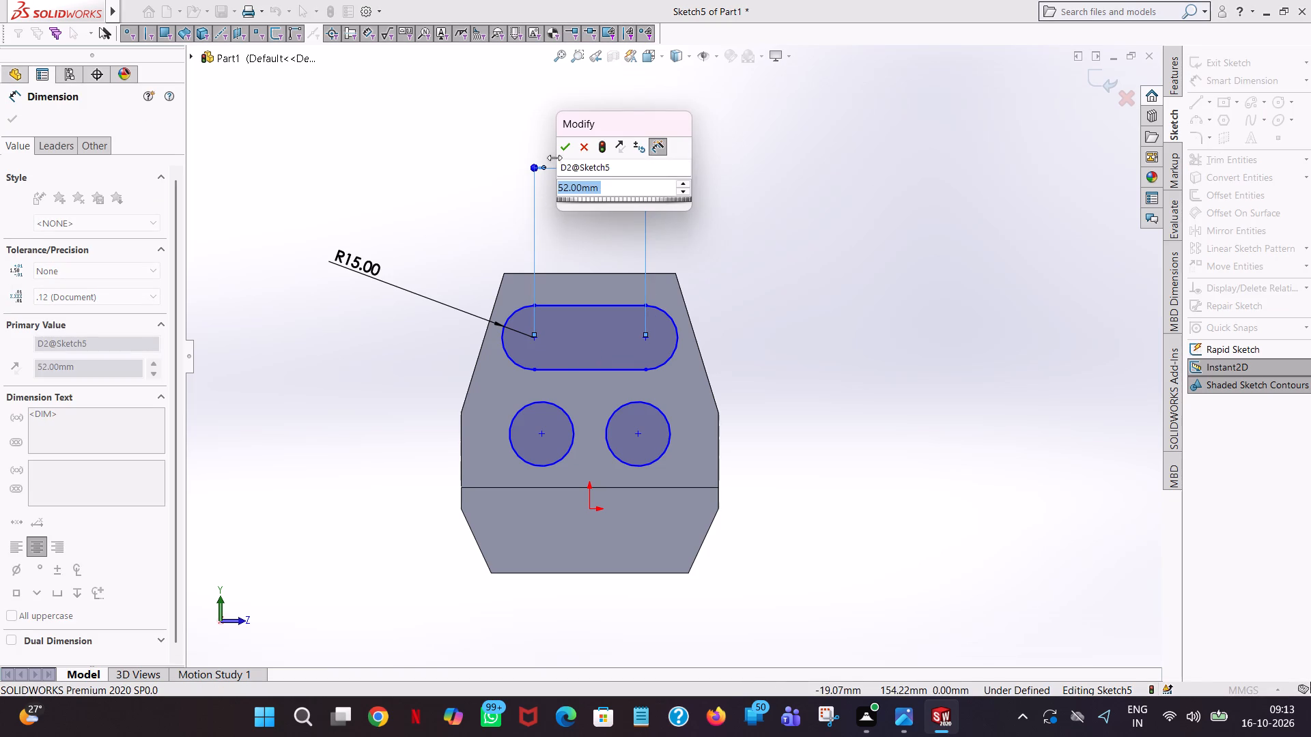
click(558, 150)
click(851, 173)
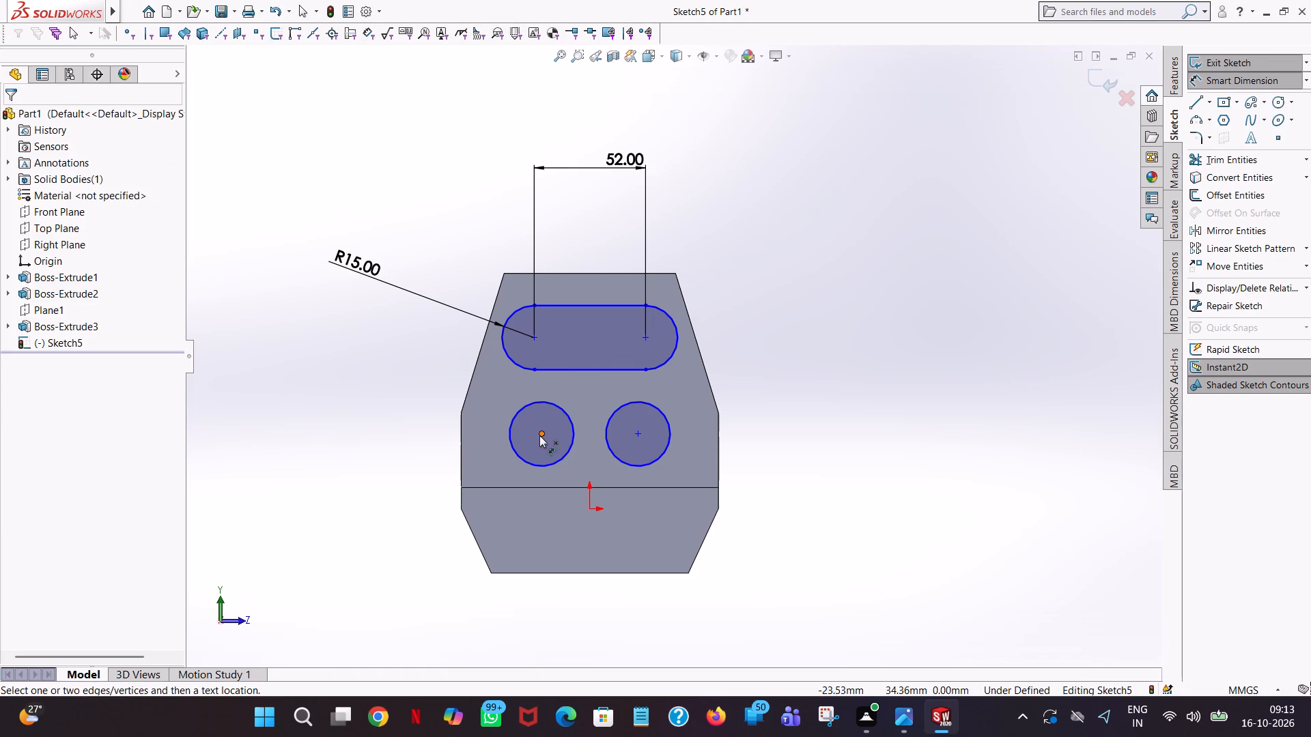
Dimension the horizontal distance between the two lower circles' centres, placing it below the block.
click(541, 435)
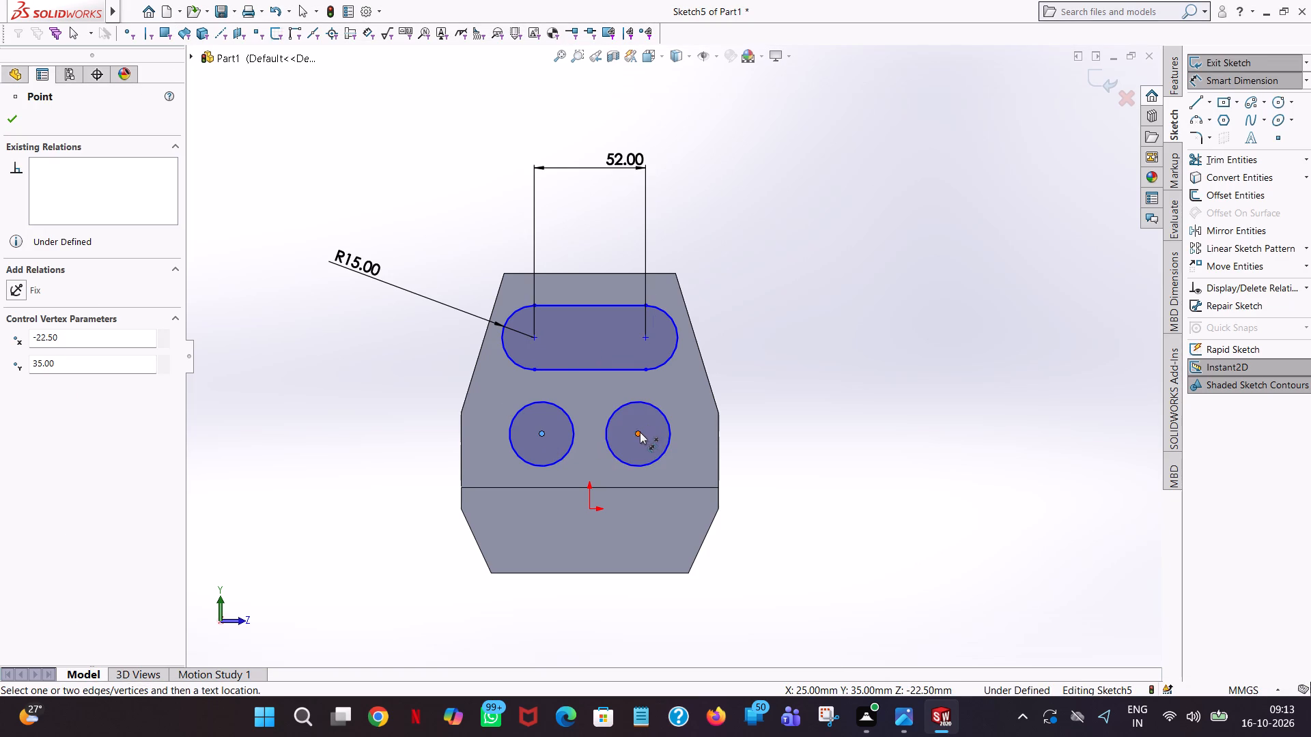
click(639, 432)
click(612, 595)
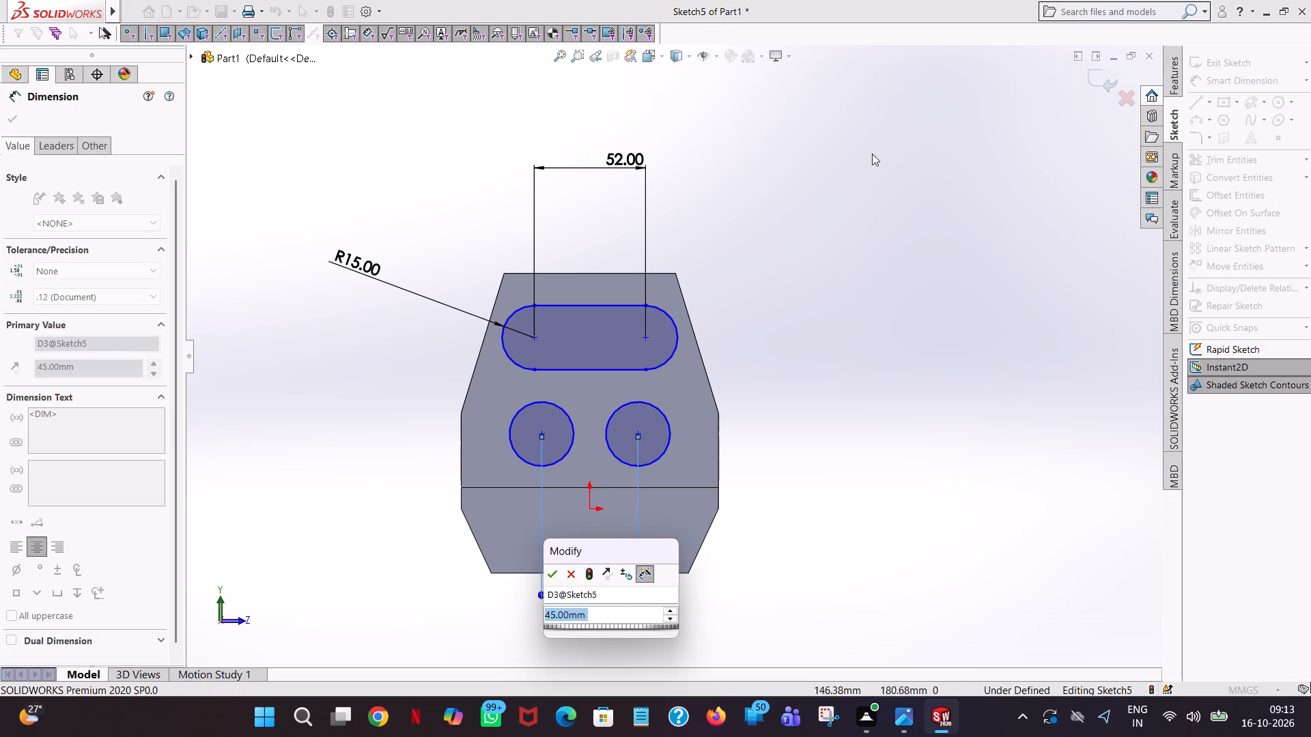
click(554, 578)
click(933, 405)
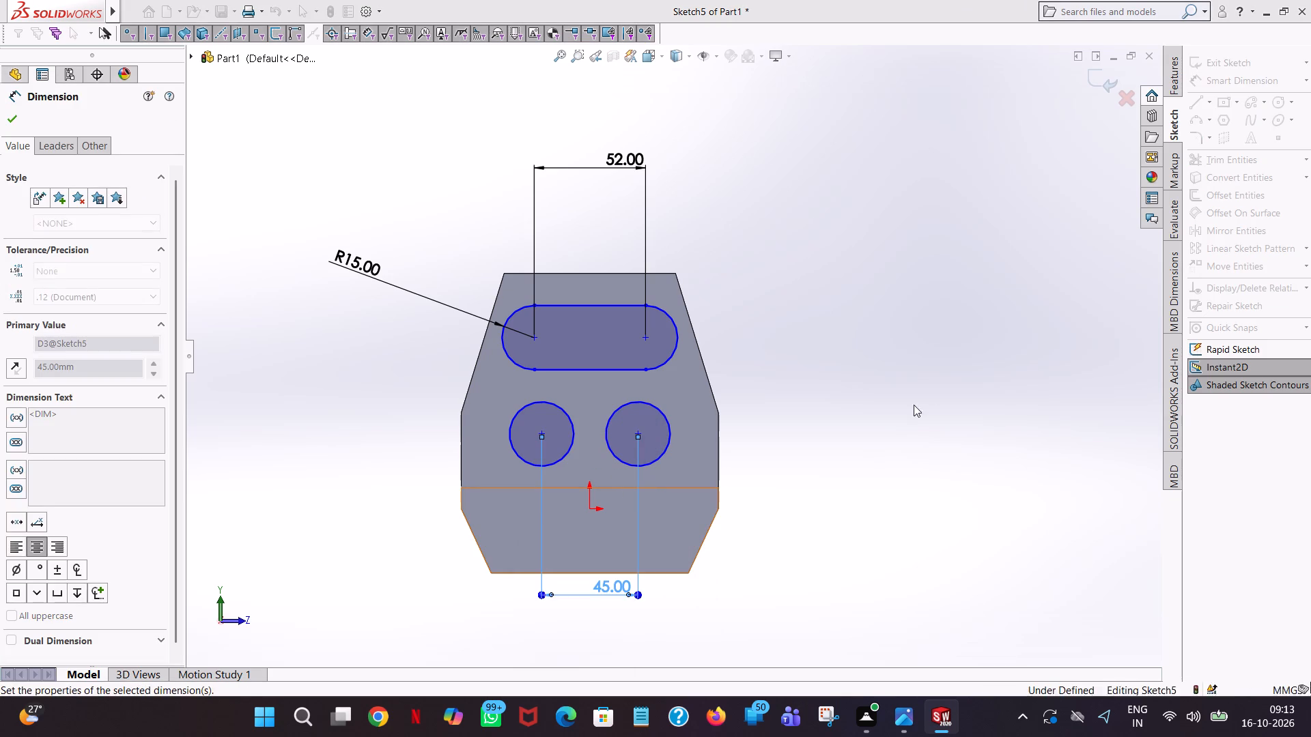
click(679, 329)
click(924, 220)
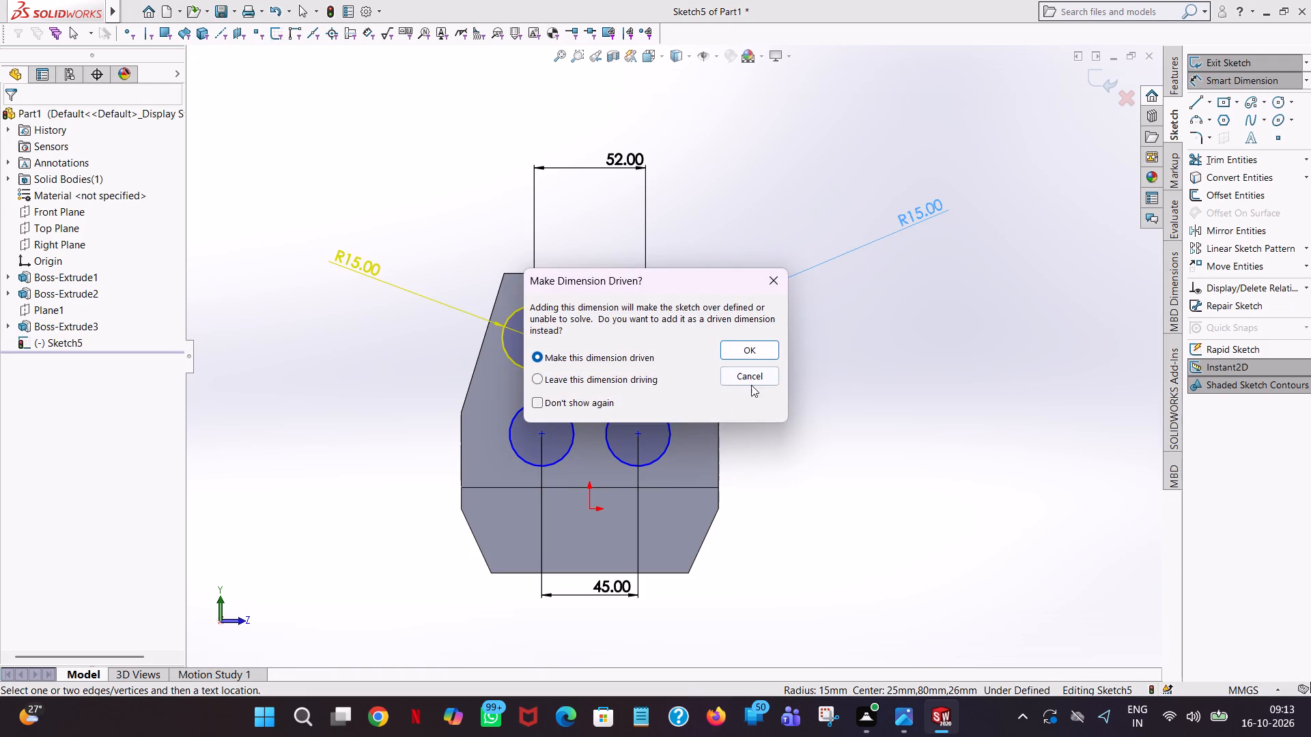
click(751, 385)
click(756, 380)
Add a diameter dimension to each of the two lower circles, placing them on opposite sides of the block.
click(662, 412)
click(853, 348)
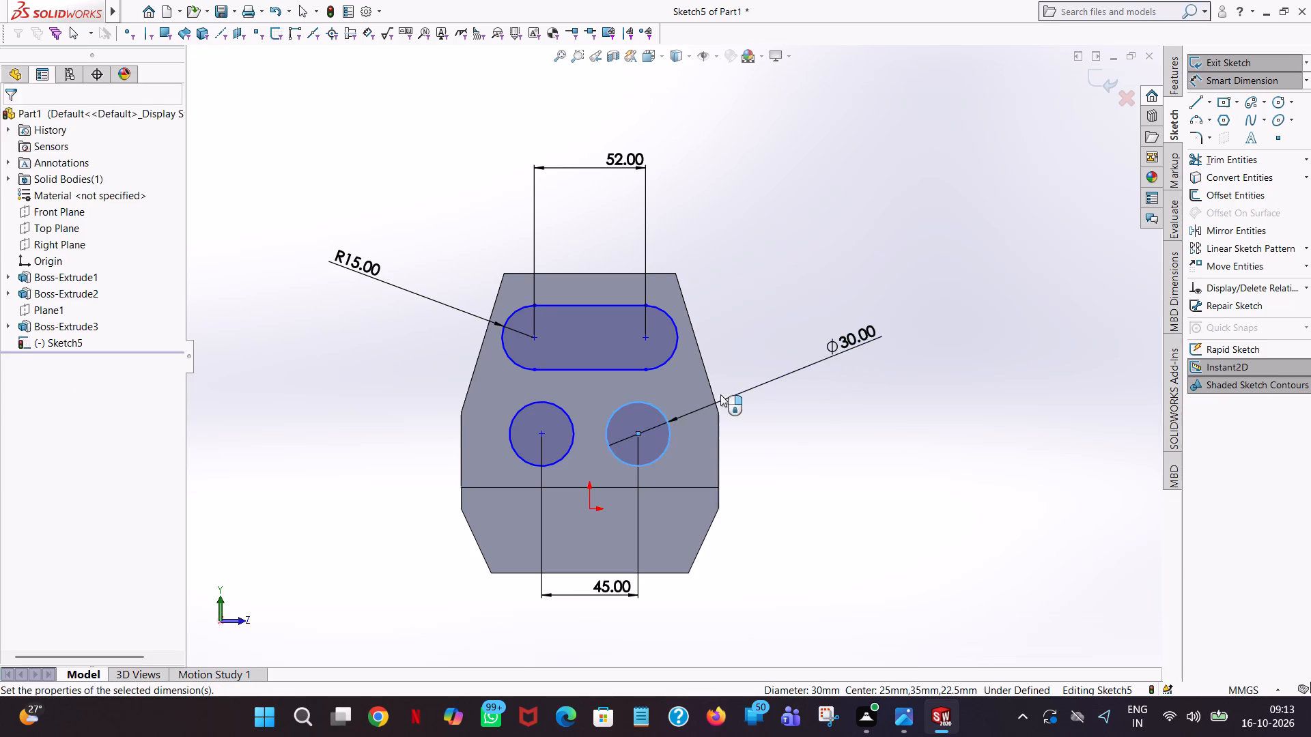
click(798, 331)
click(509, 419)
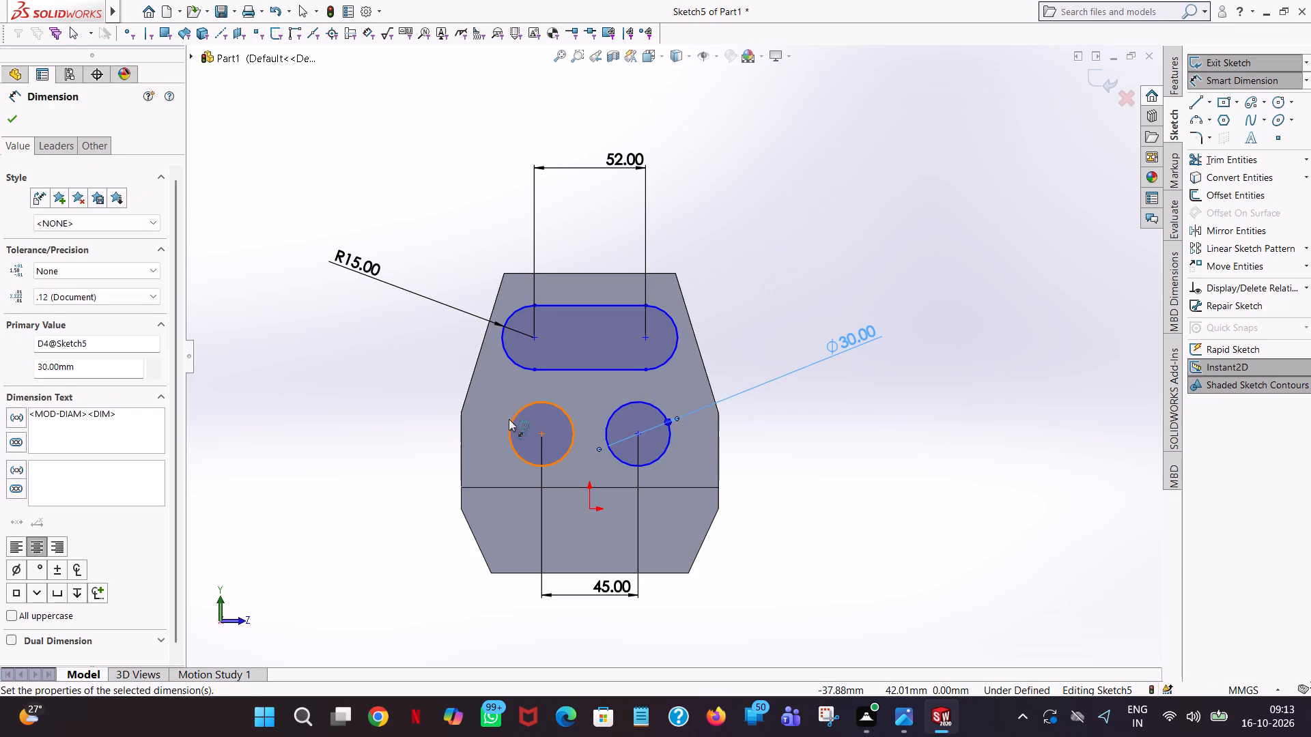
click(260, 362)
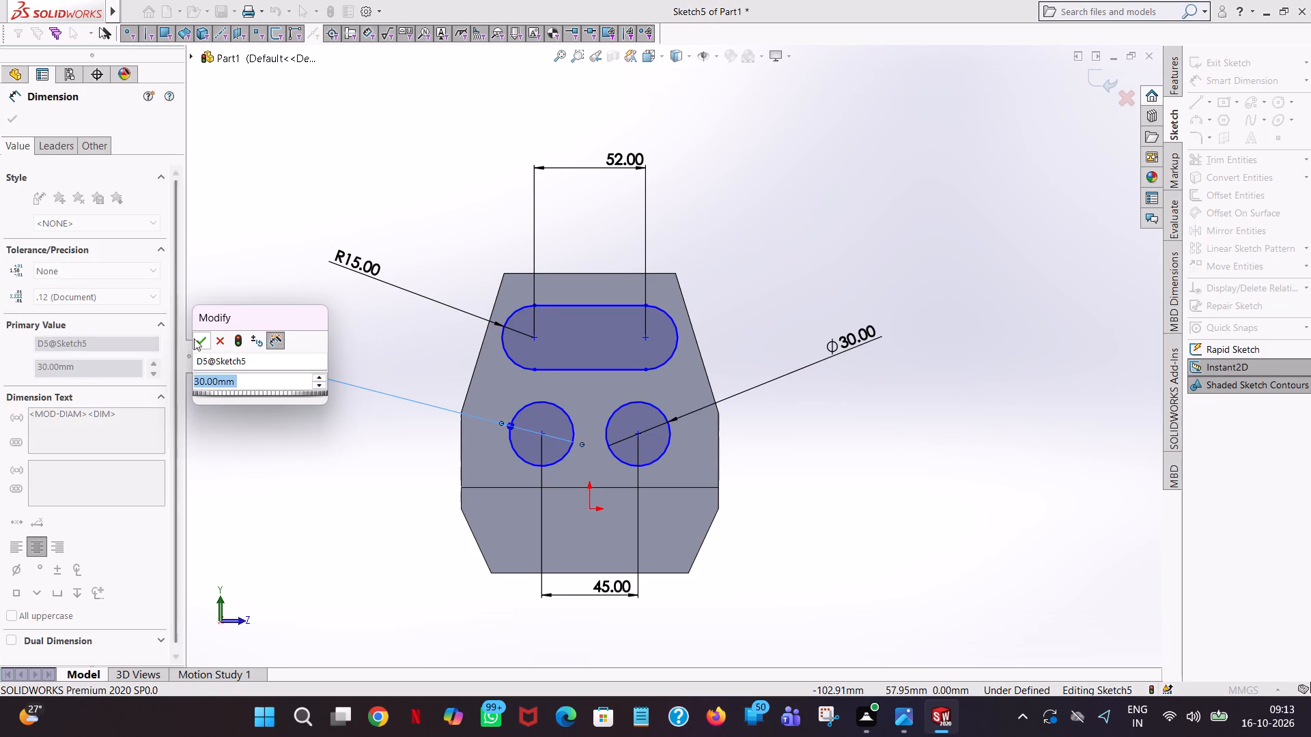
click(195, 338)
click(262, 278)
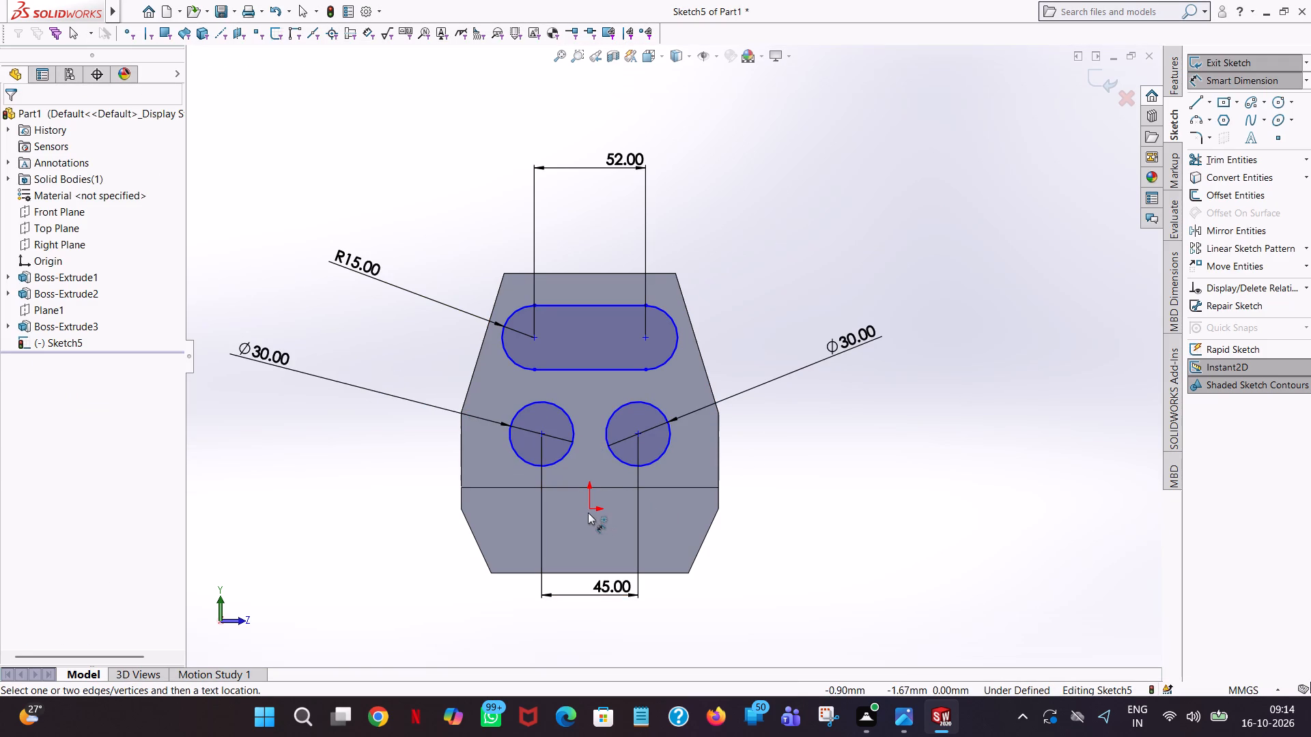
Dimension the horizontal distance from the origin to the centre of the negative Z lower circle, placing it below the block.
click(589, 509)
click(539, 435)
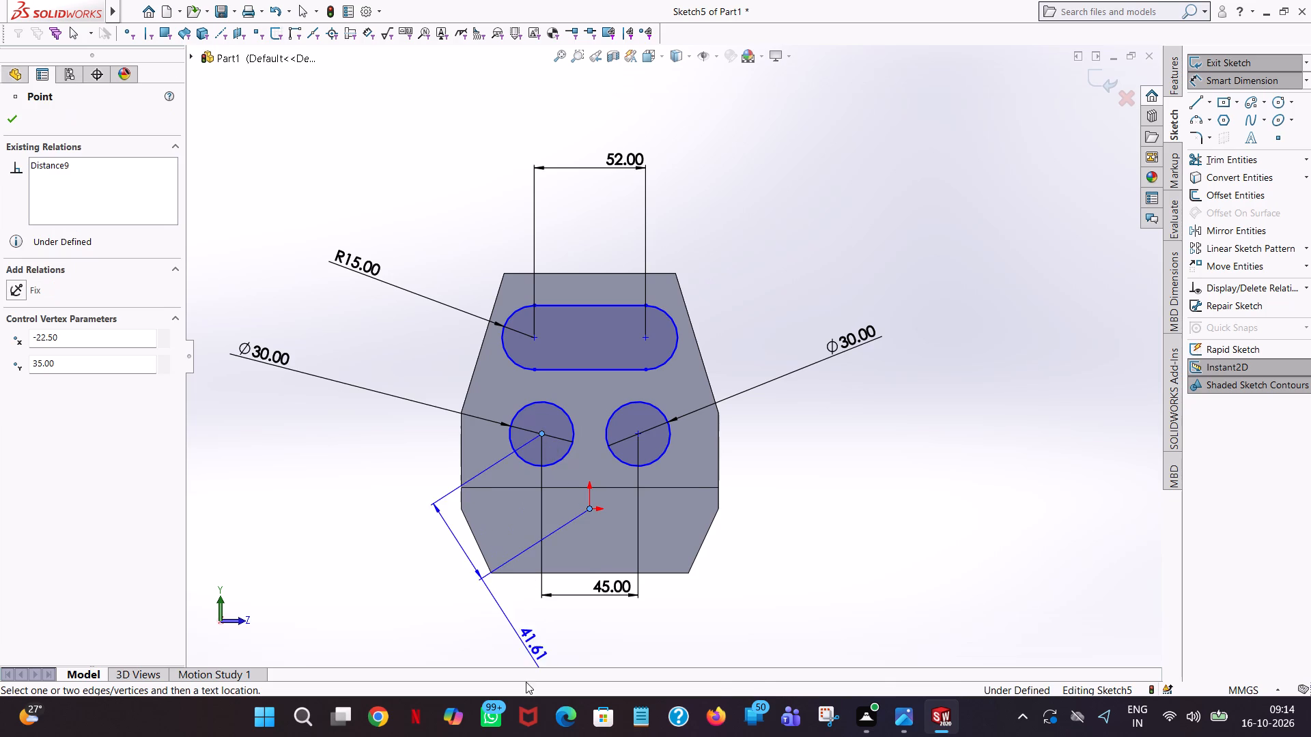
click(569, 646)
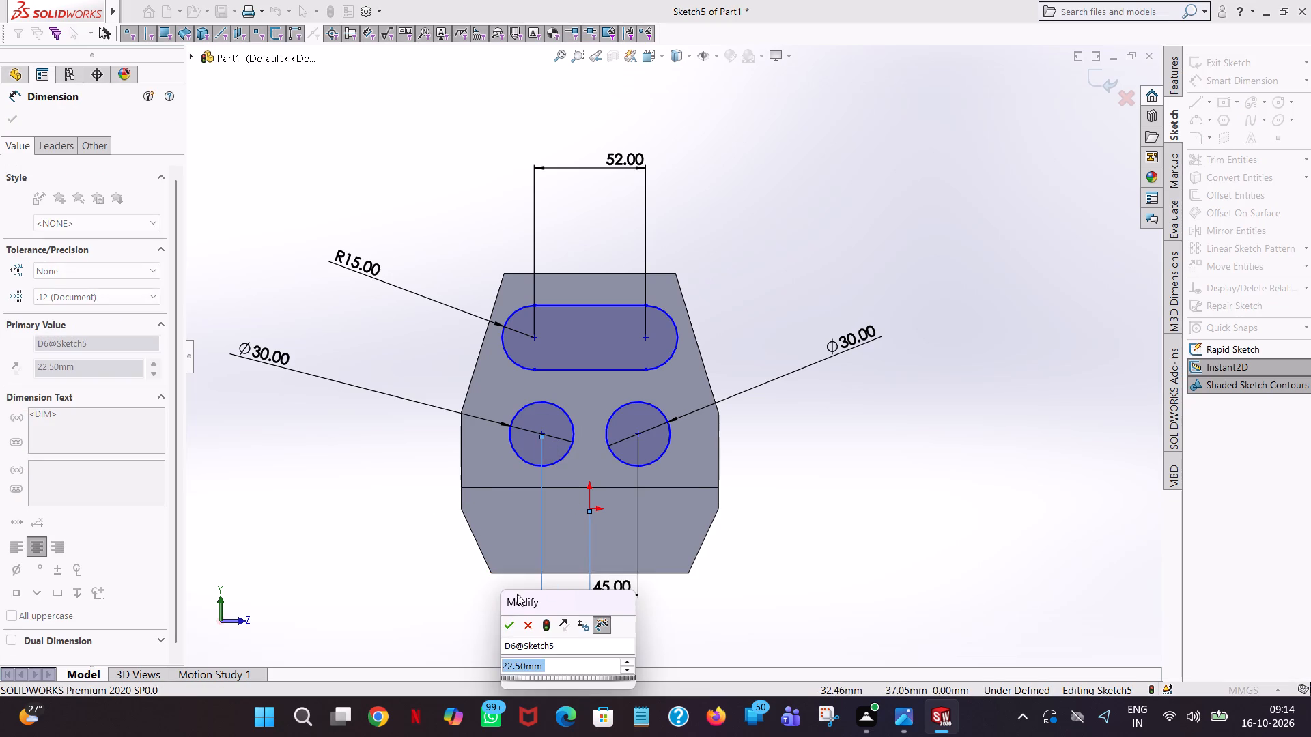
click(509, 625)
click(815, 481)
Dimension the vertical distance from the origin to the centre of the positive Z lower circle, placing it beside the block's negative Z side.
click(589, 510)
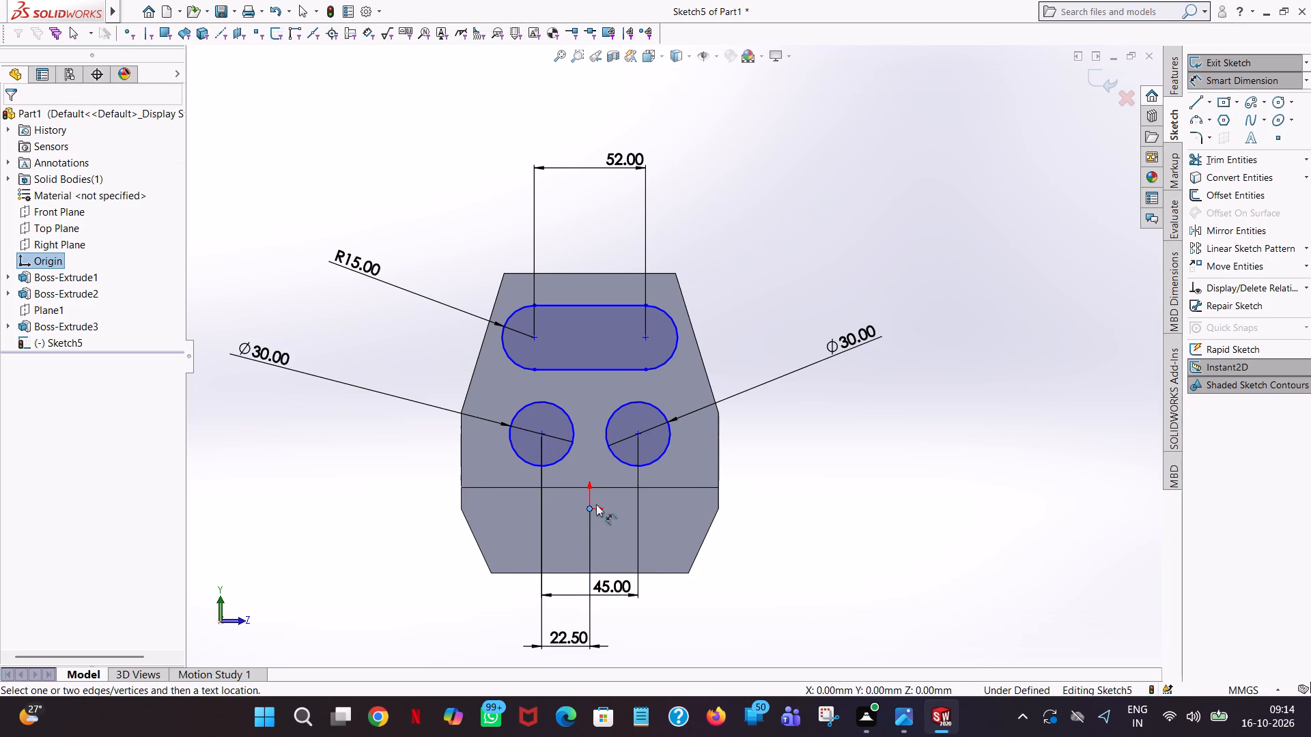
click(634, 431)
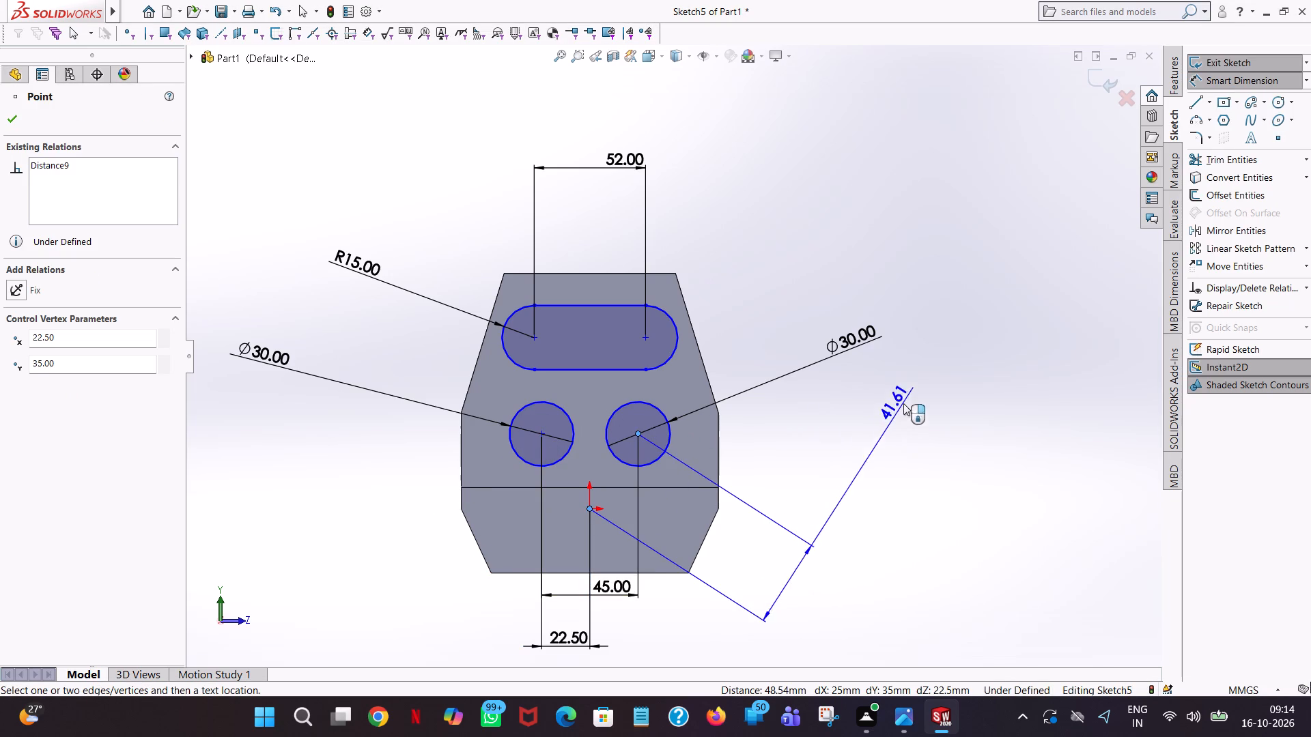
click(396, 492)
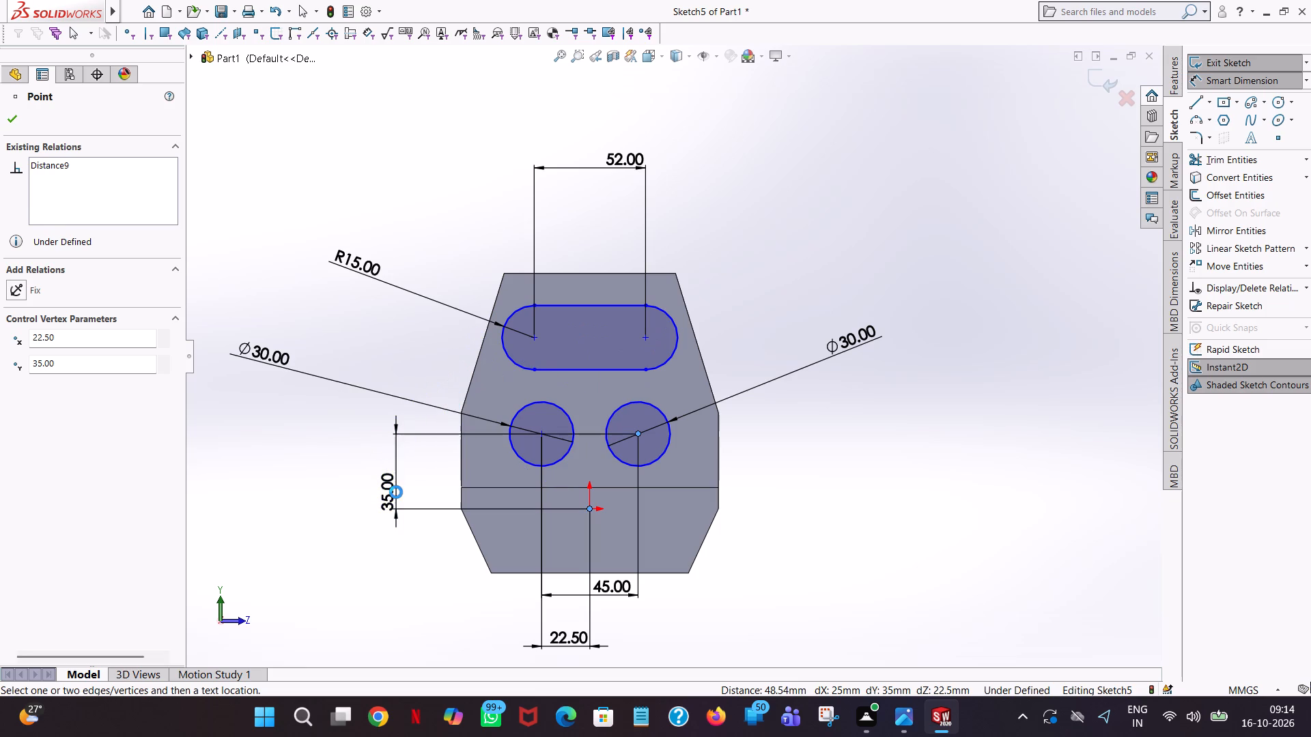
click(336, 478)
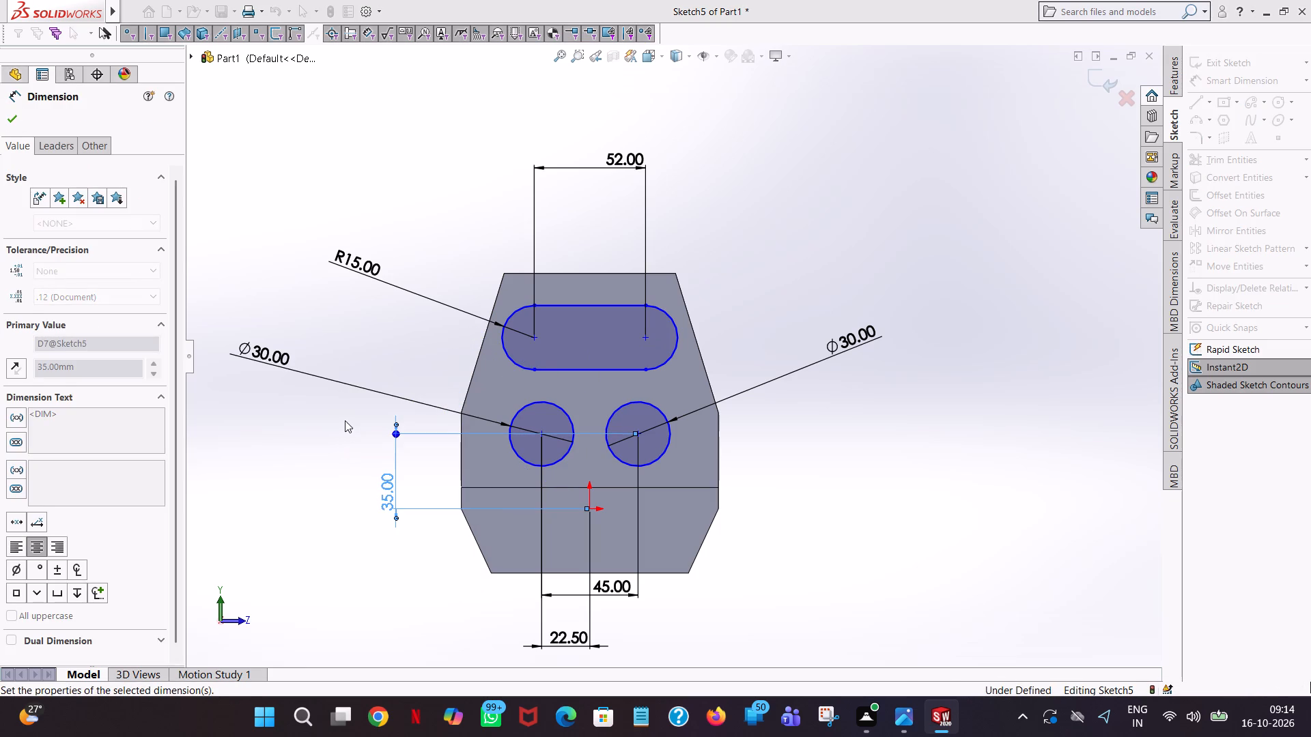
click(345, 420)
Dimension the aligned distance from the origin to the centre of the positive Z lower circle, placing it diagonally beyond the block's lower corner.
click(586, 507)
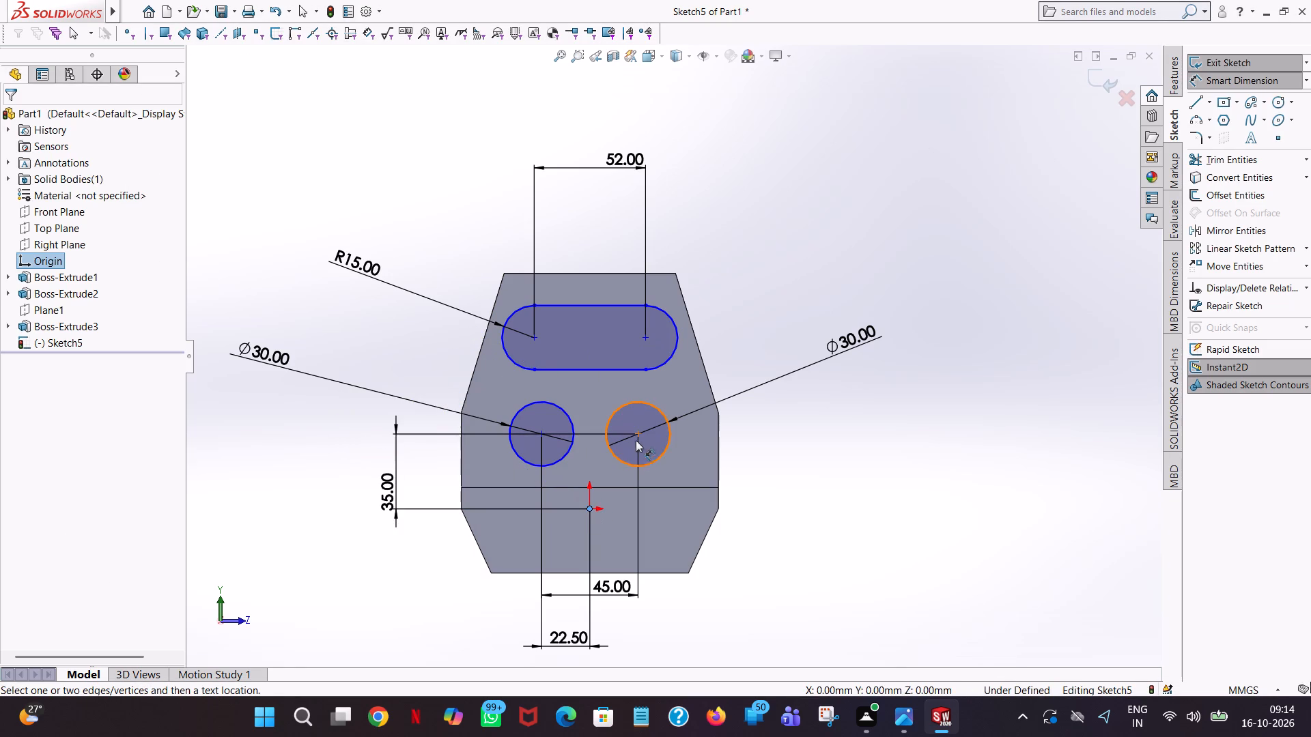
click(638, 435)
click(698, 604)
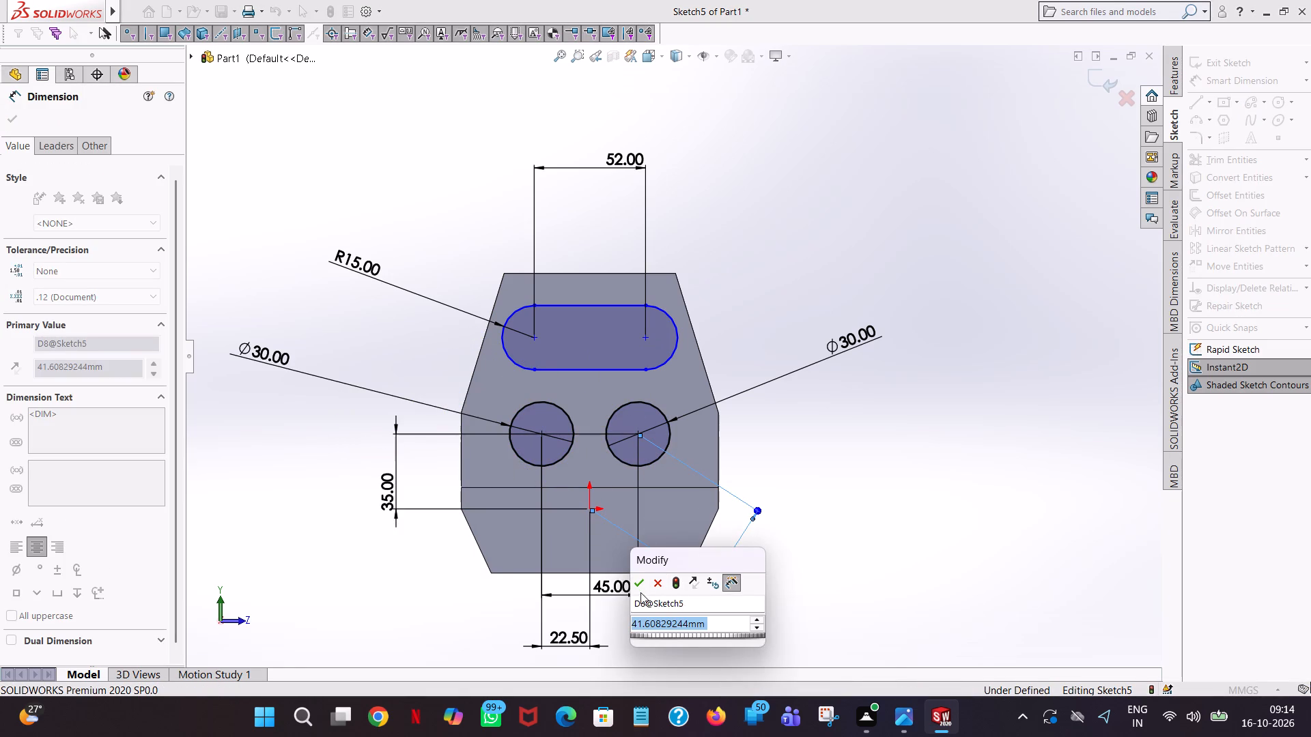
click(637, 583)
click(833, 416)
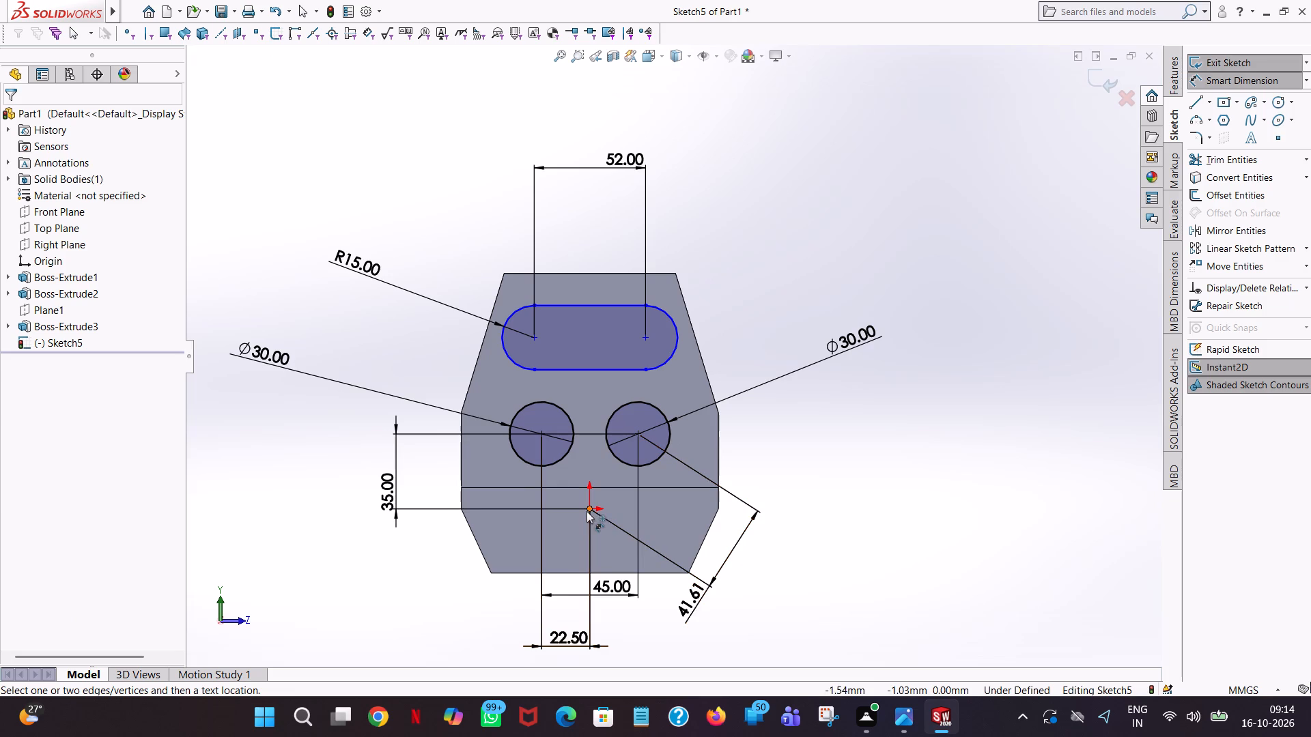
Dimension the vertical distance from the origin to the slot's positive Z arc centre, placing it beside the block's negative Z side.
click(588, 510)
click(647, 336)
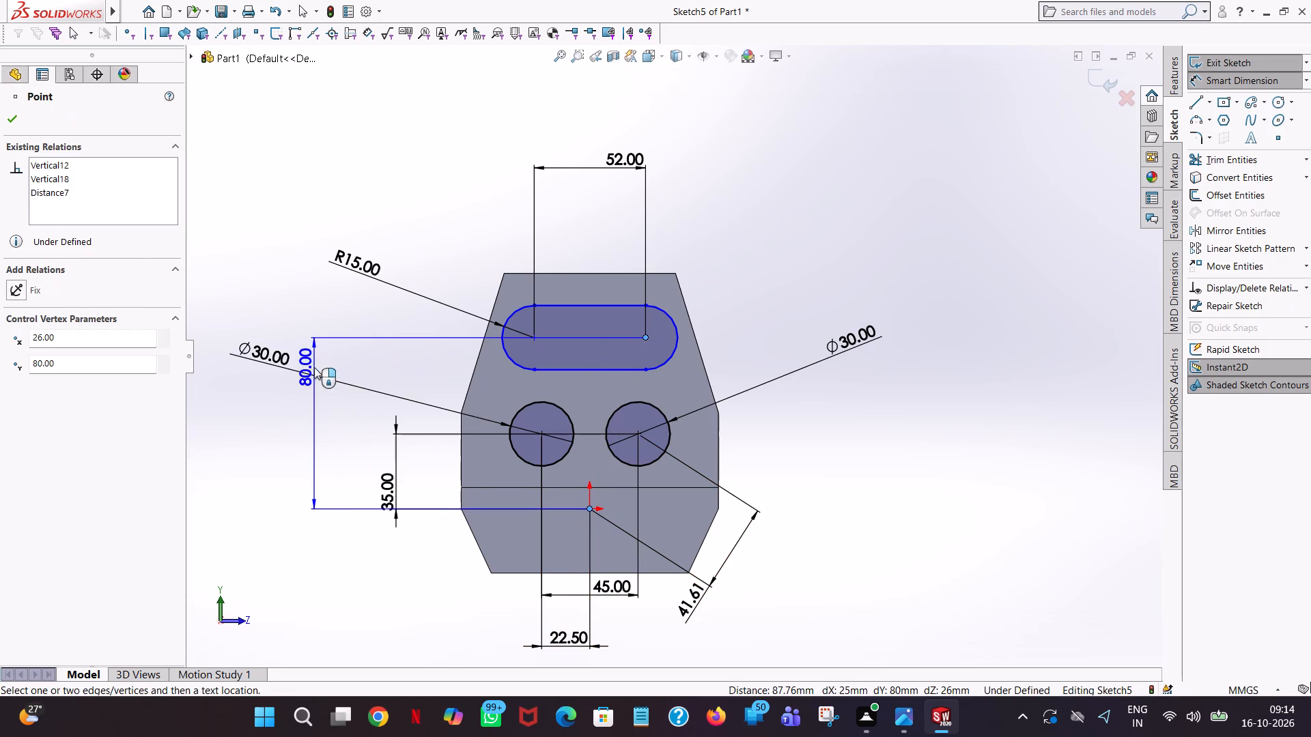
click(314, 367)
click(257, 345)
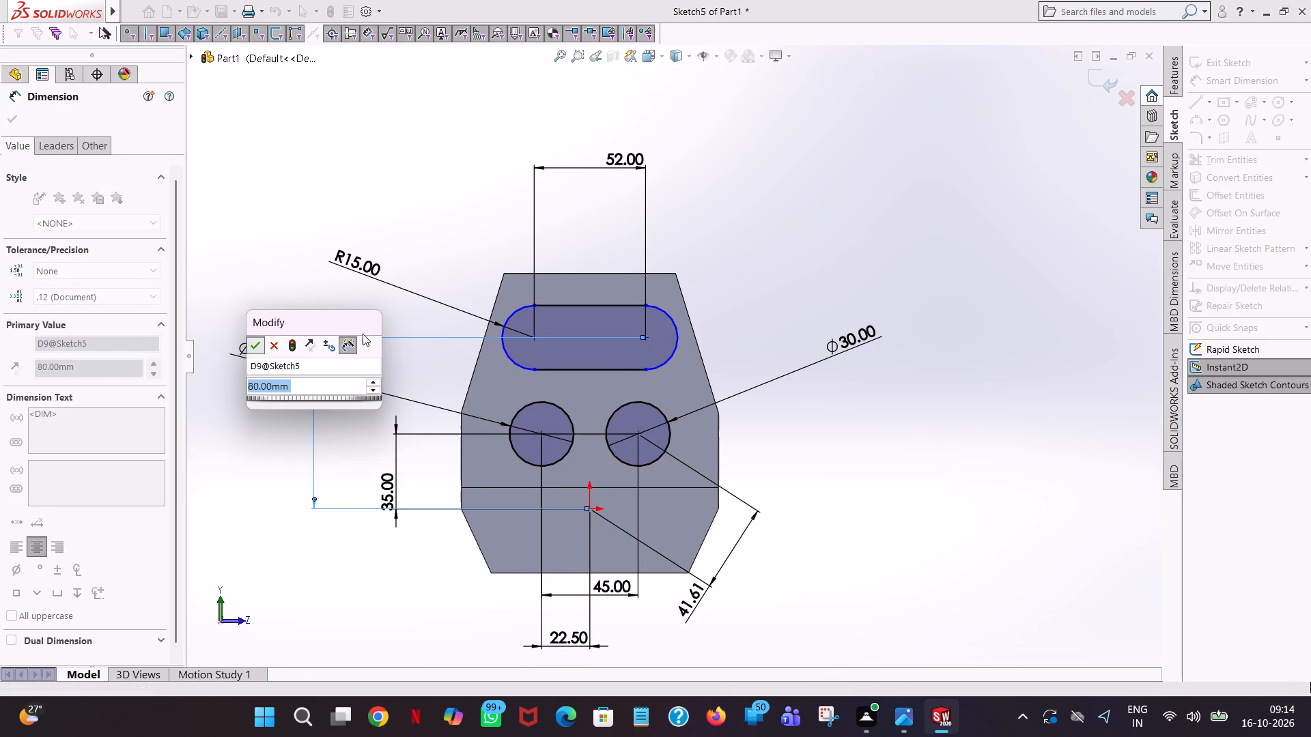
click(835, 231)
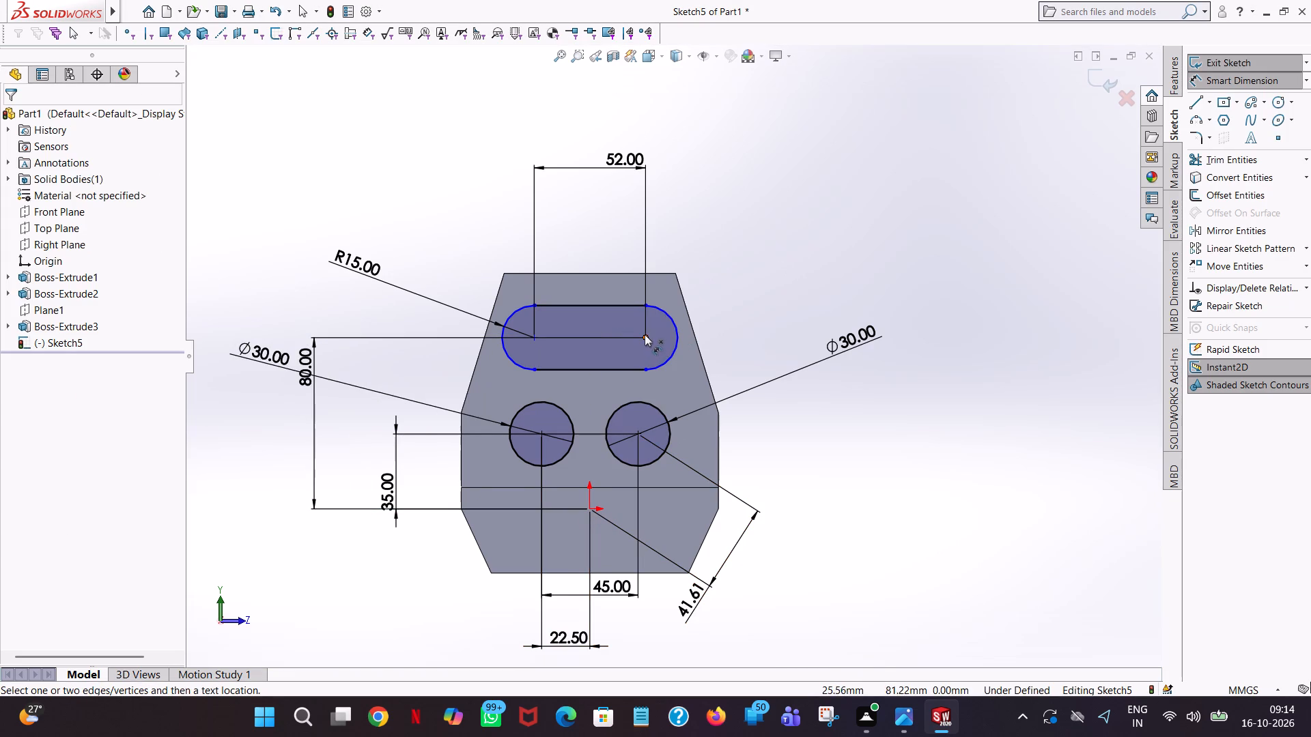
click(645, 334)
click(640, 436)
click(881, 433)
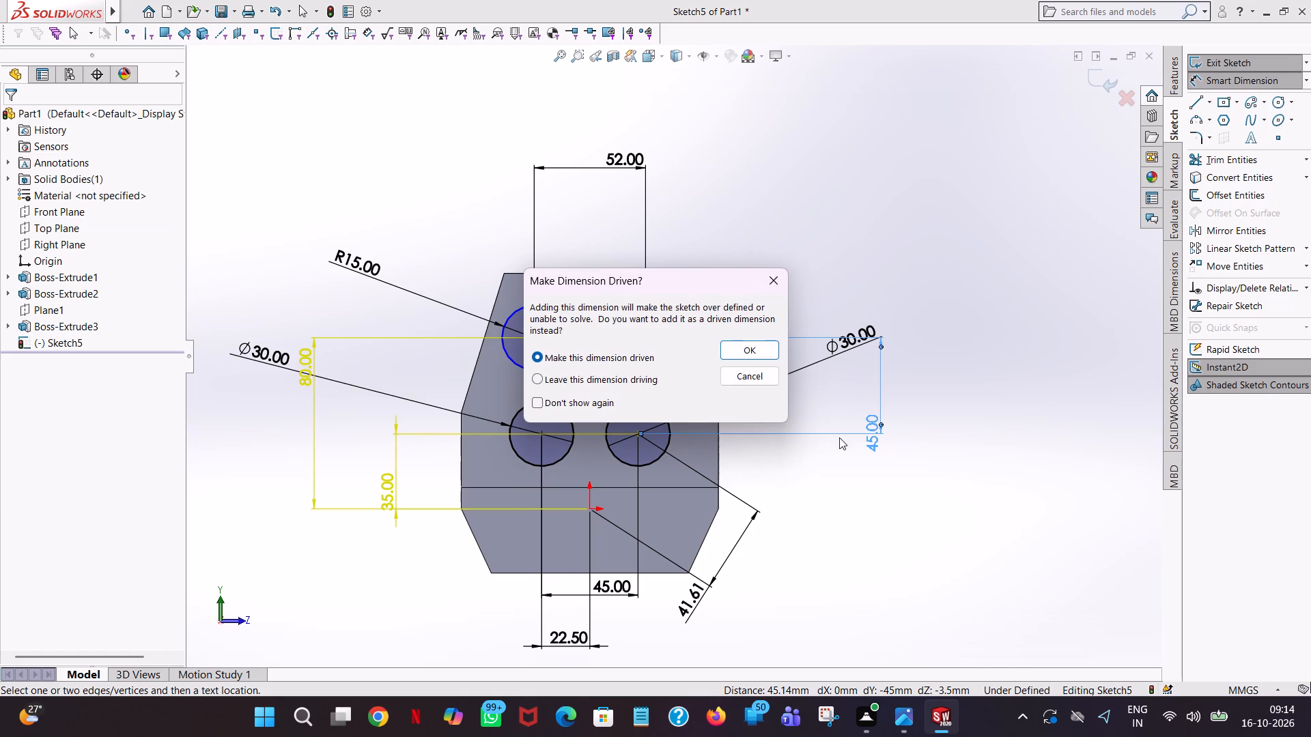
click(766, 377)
Dimension the horizontal distance from the slot's positive Z arc centre to the origin, placing it below the block.
click(645, 338)
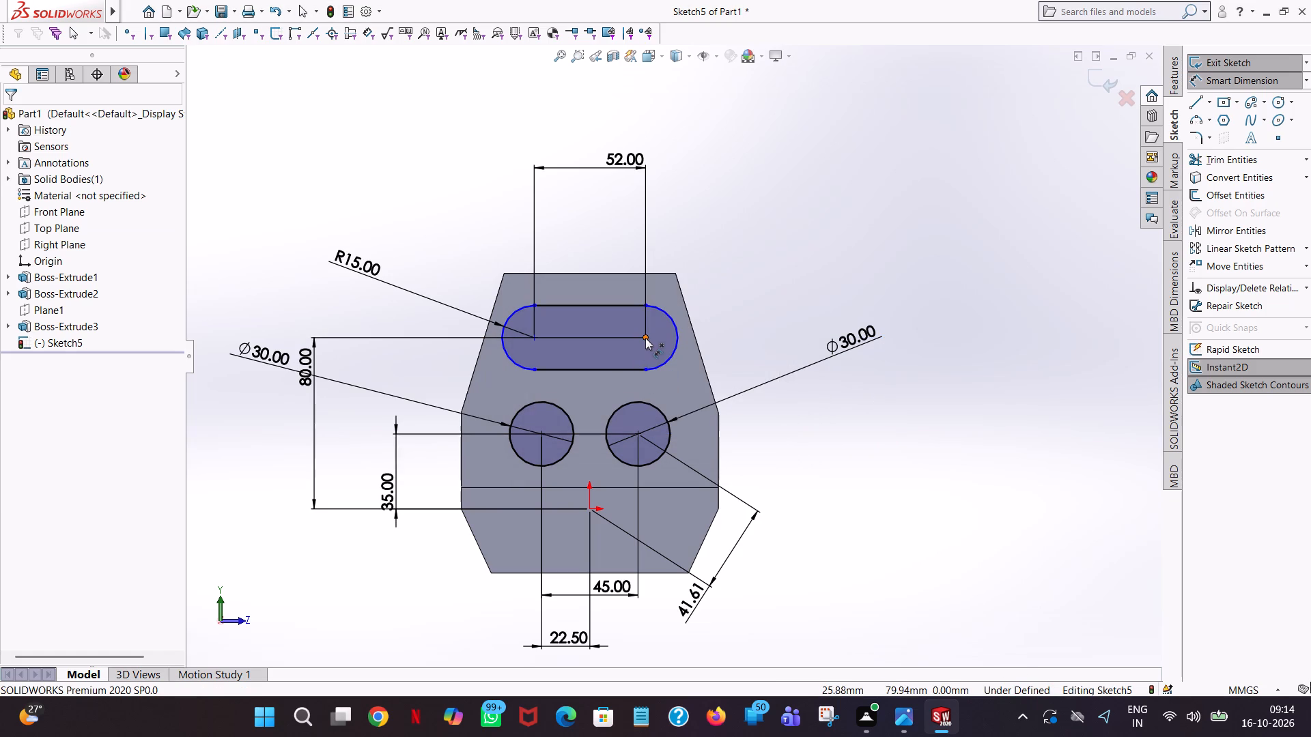
click(591, 510)
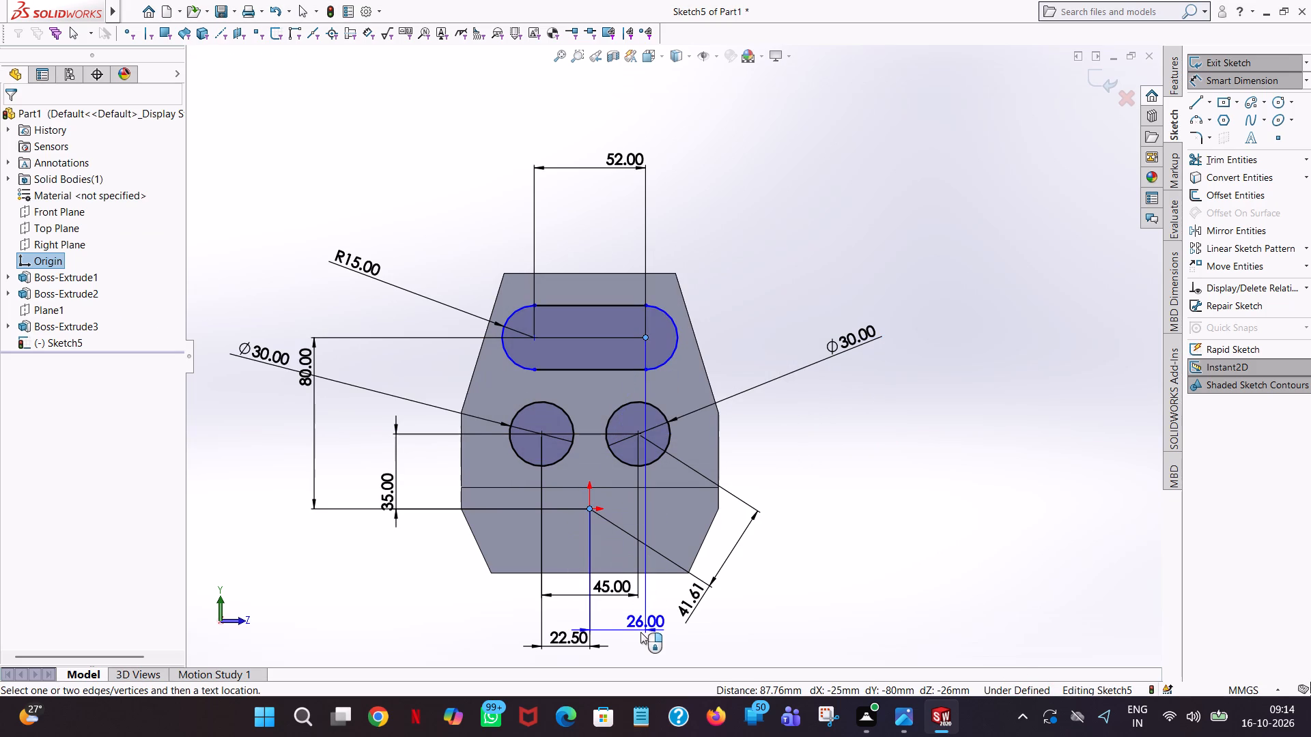
click(640, 632)
click(586, 619)
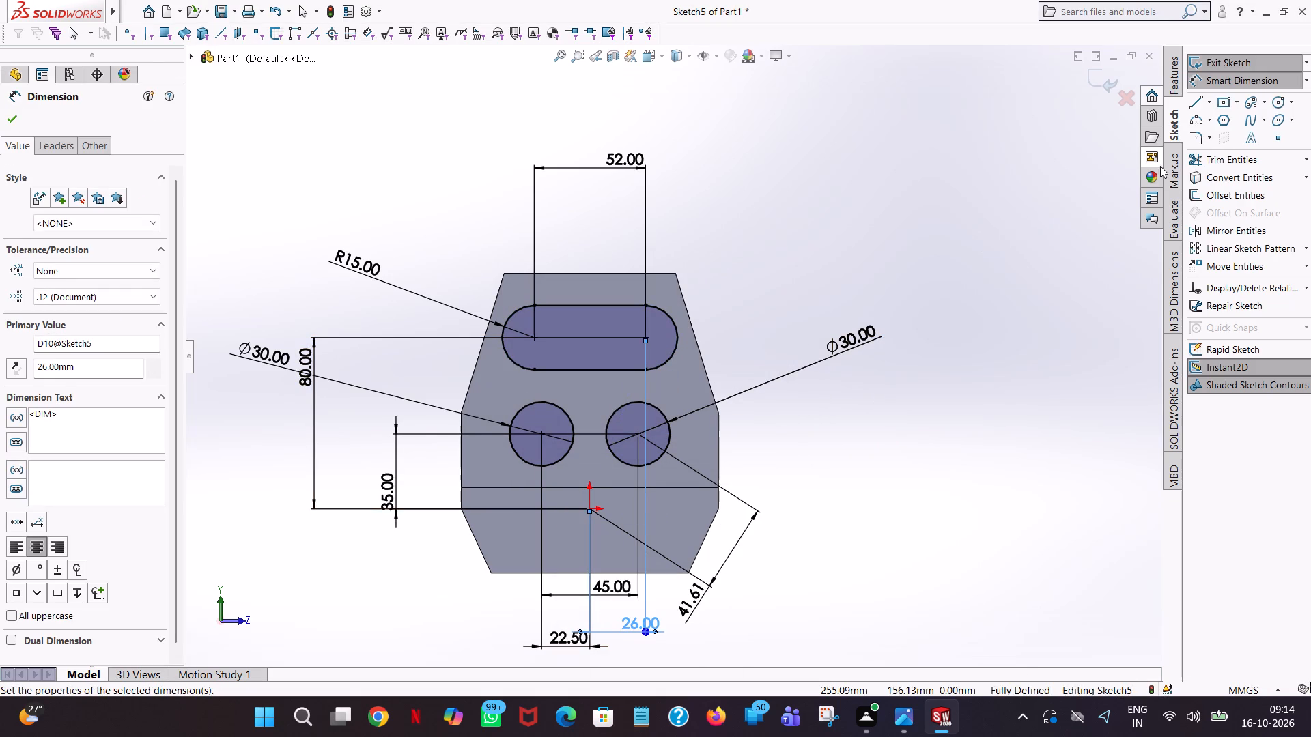
Extrude-cut the slot and both circles through the block with a blind depth of 212 mm.
click(1171, 68)
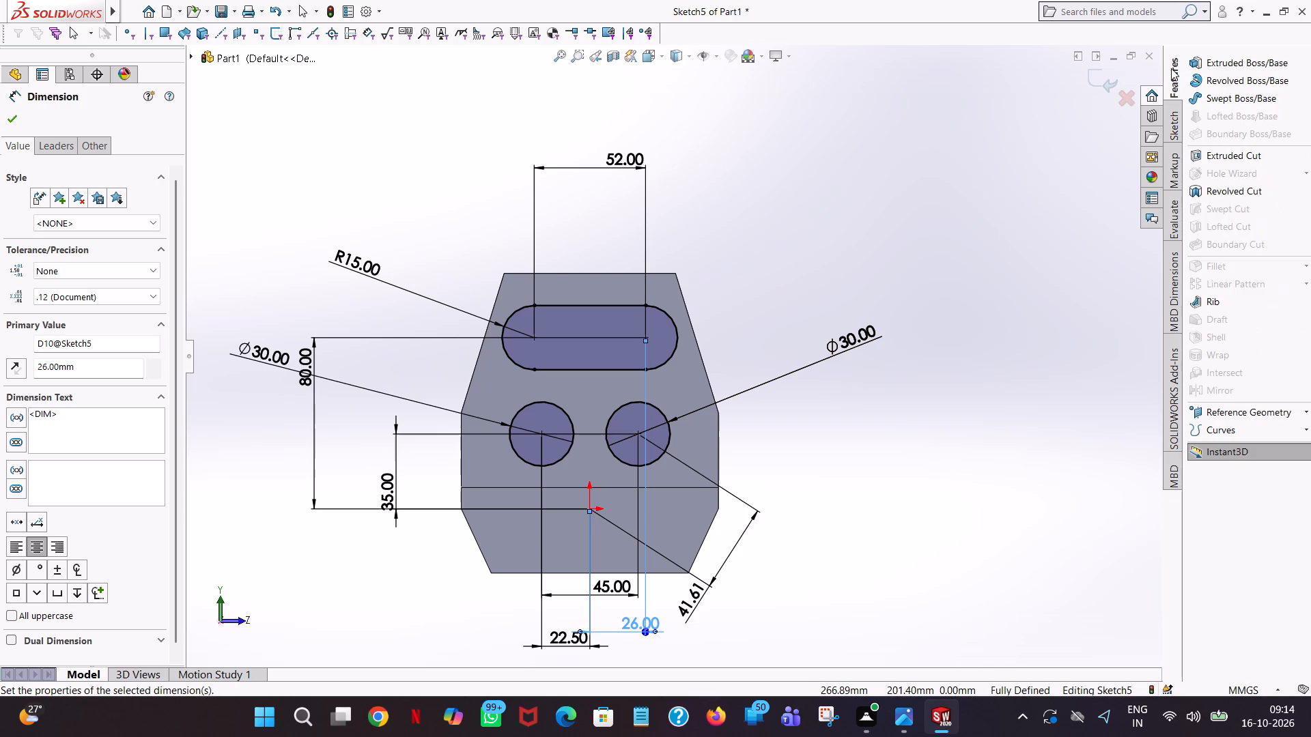
click(1226, 156)
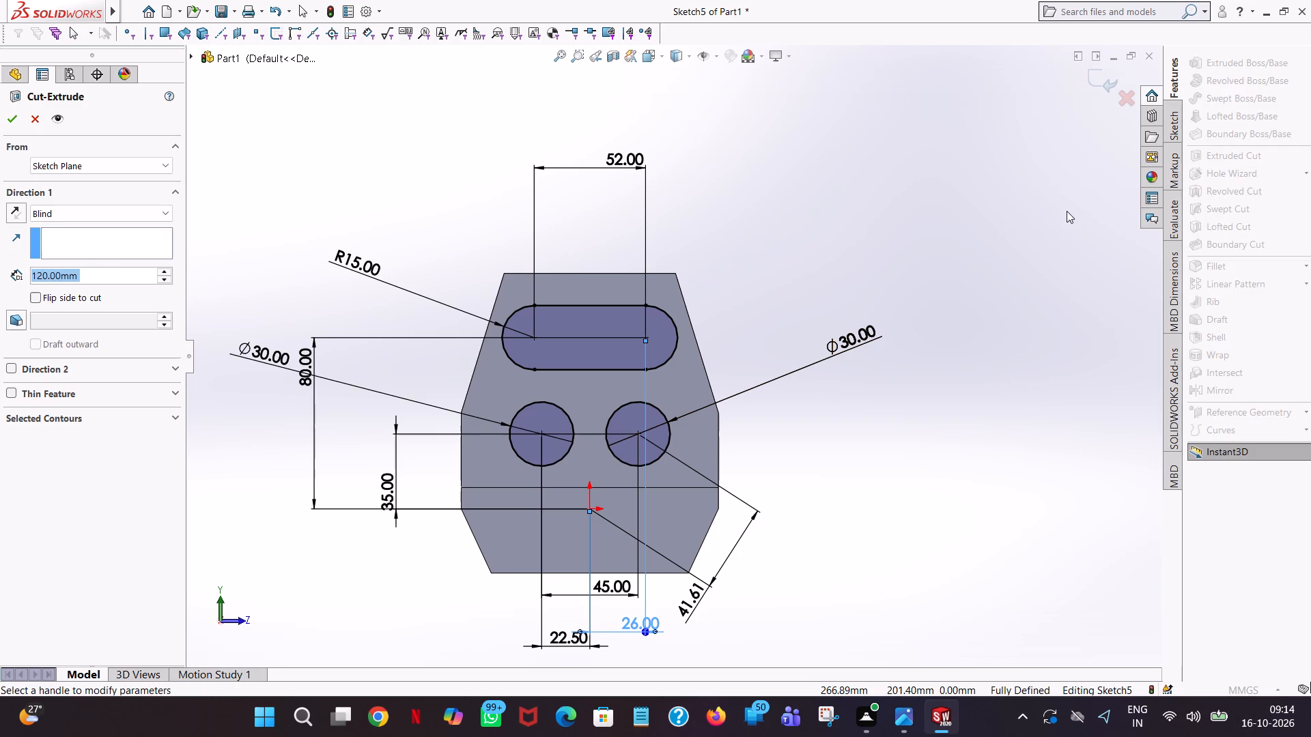
scroll(1067, 211, up, 1)
middle_drag(1067, 211, 875, 237)
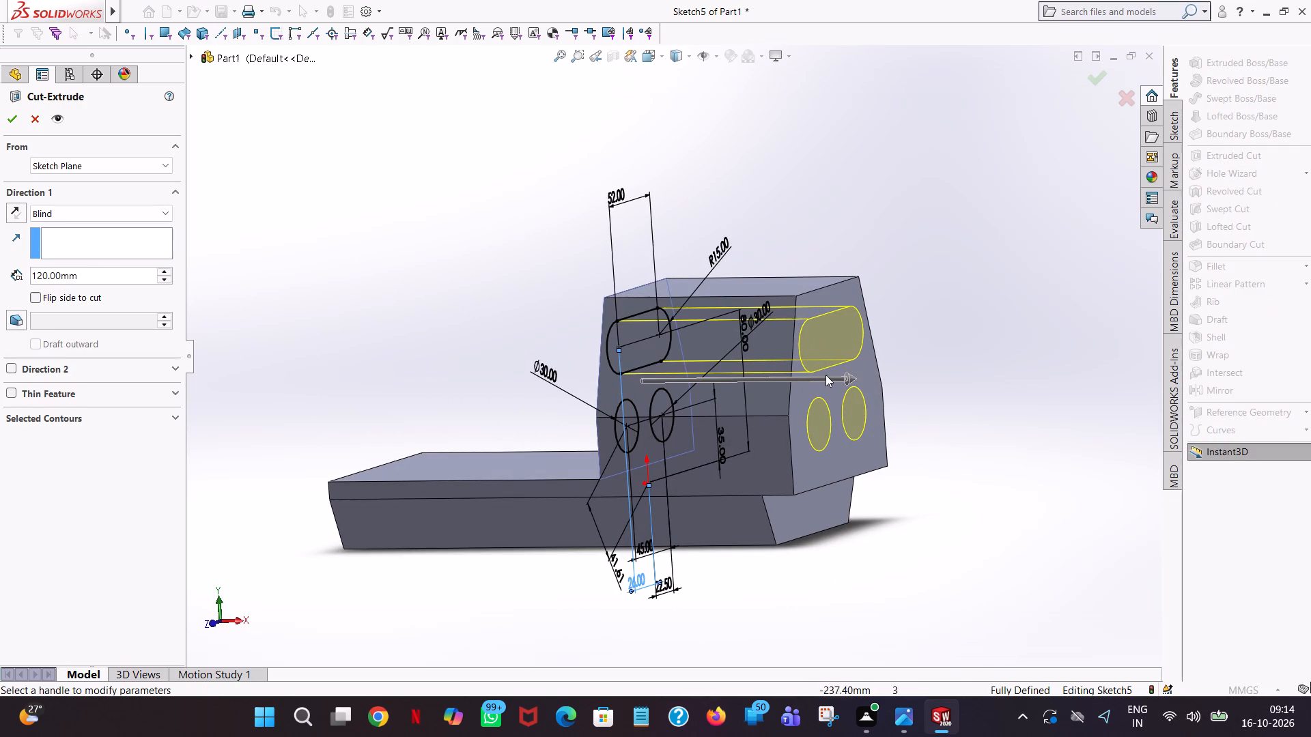
drag(849, 375, 982, 387)
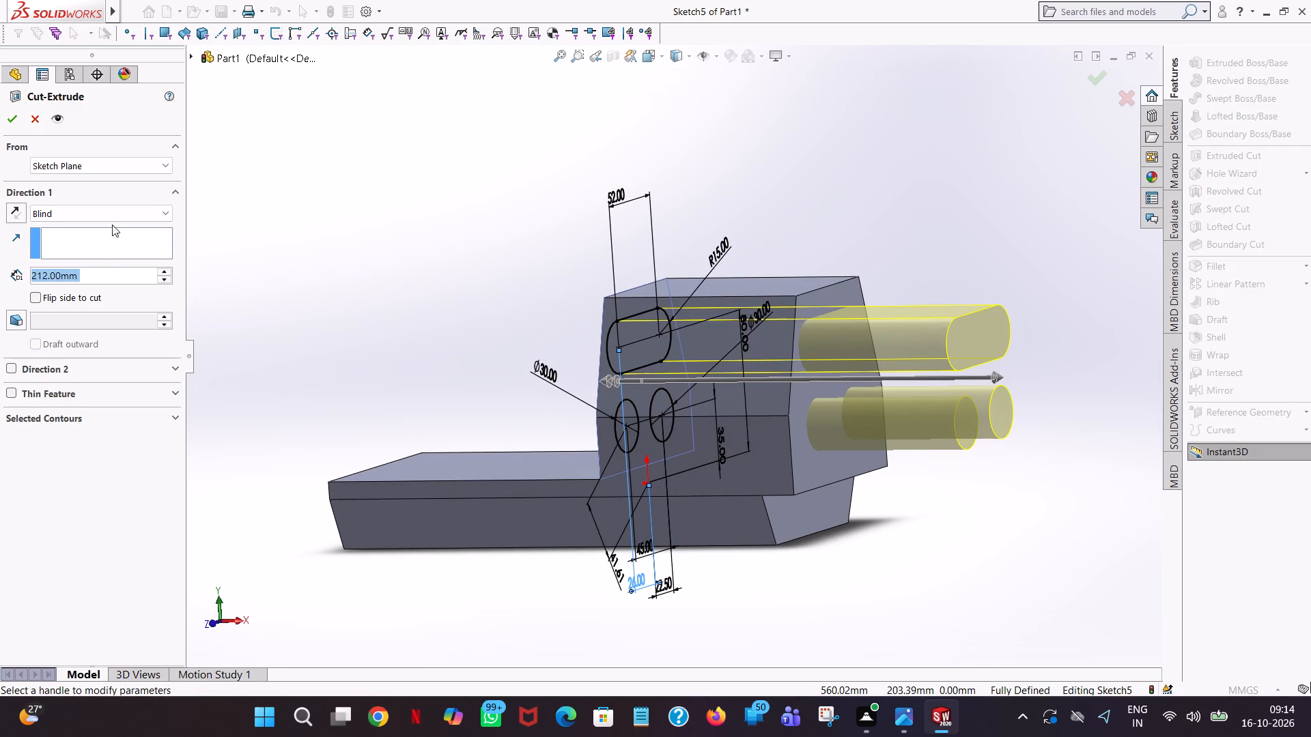
click(10, 120)
click(906, 216)
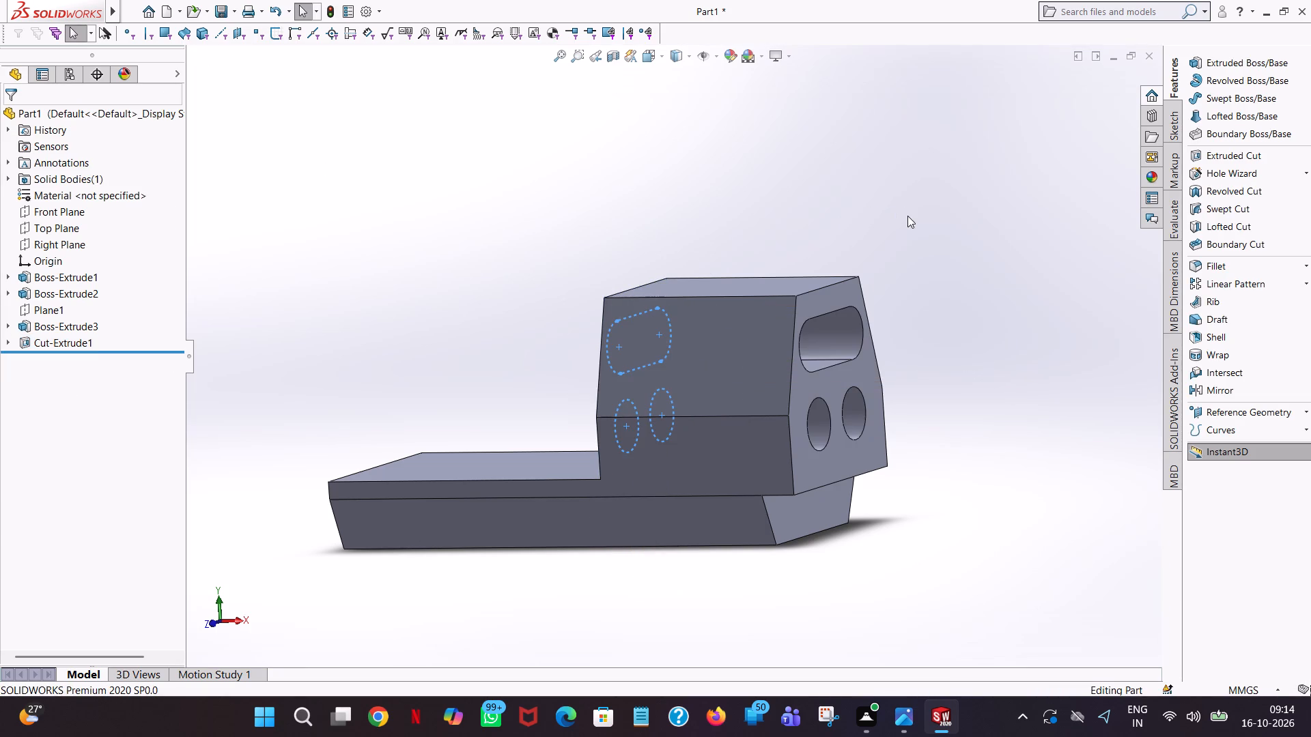
middle_drag(910, 214, 1097, 198)
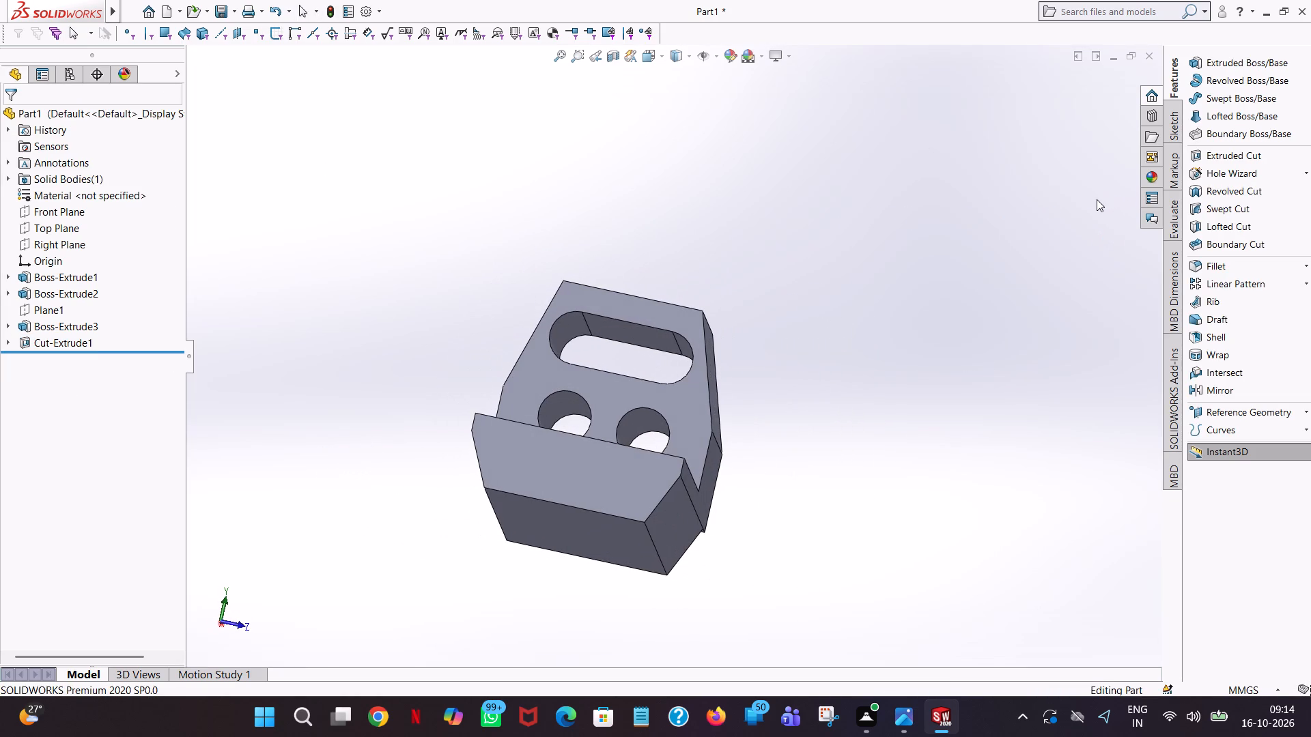
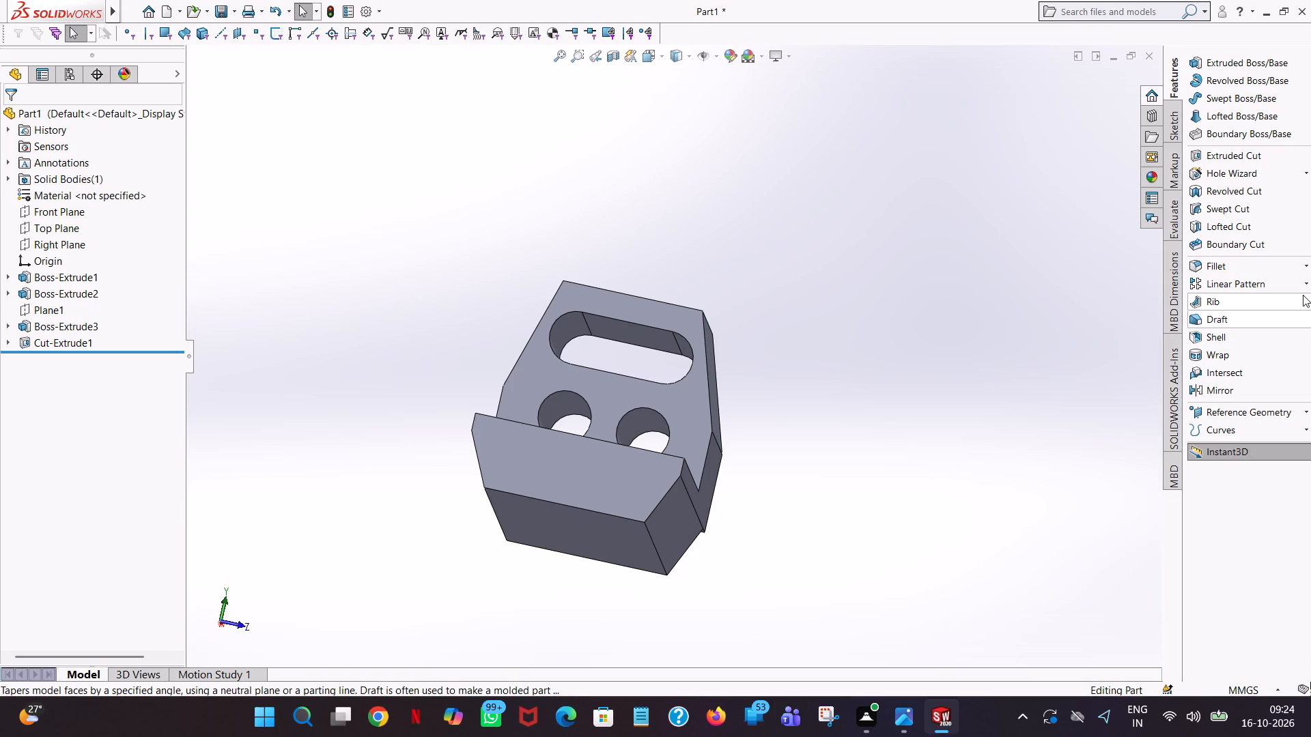
Start an extruded-cut sketch on the base's flat upper face, in front of the slotted block.
click(863, 304)
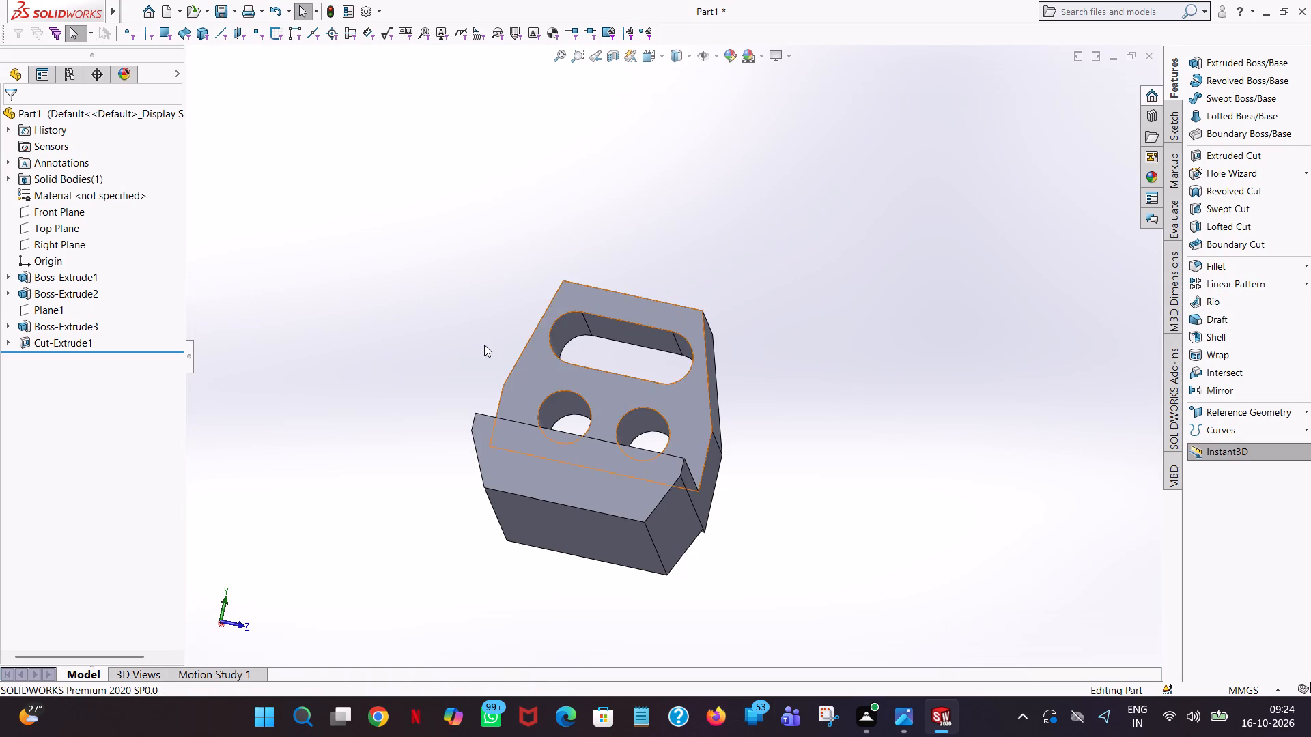
middle_drag(408, 353, 397, 403)
scroll(409, 409, up, 1)
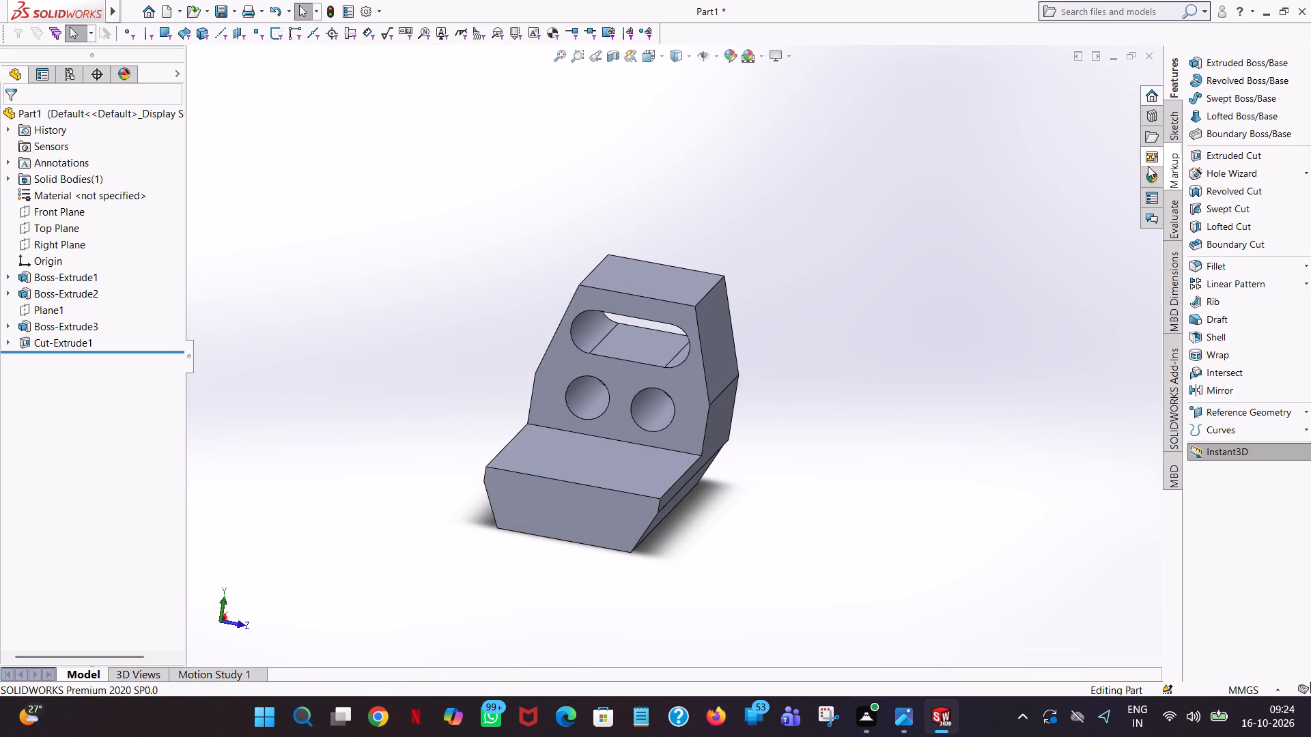
click(1232, 158)
middle_drag(939, 259, 936, 396)
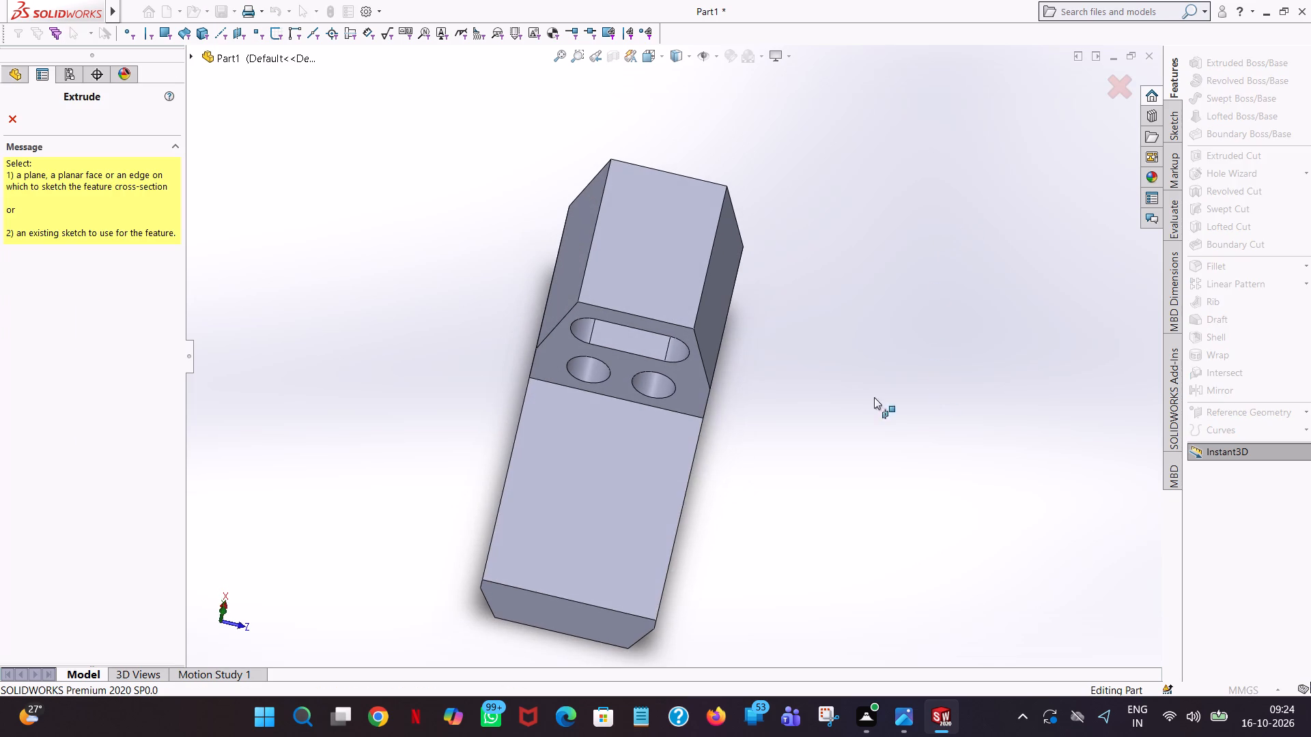
click(634, 470)
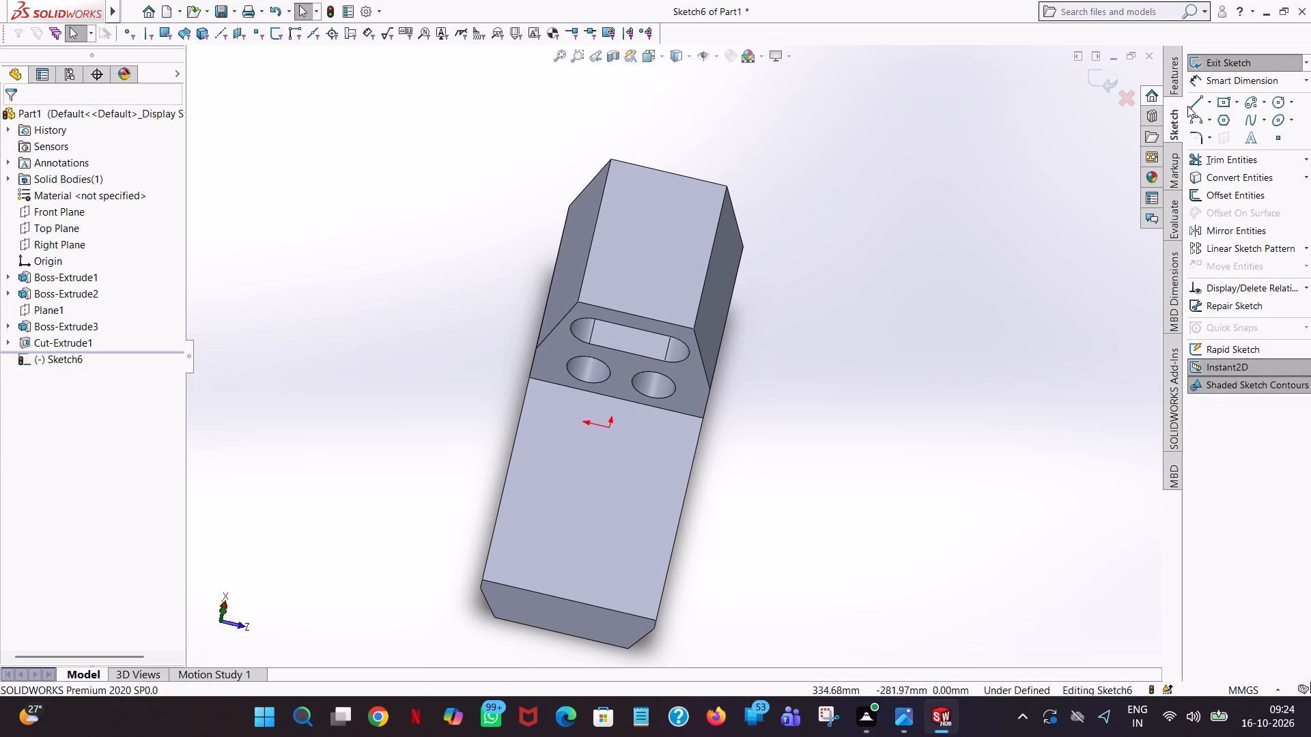
click(665, 51)
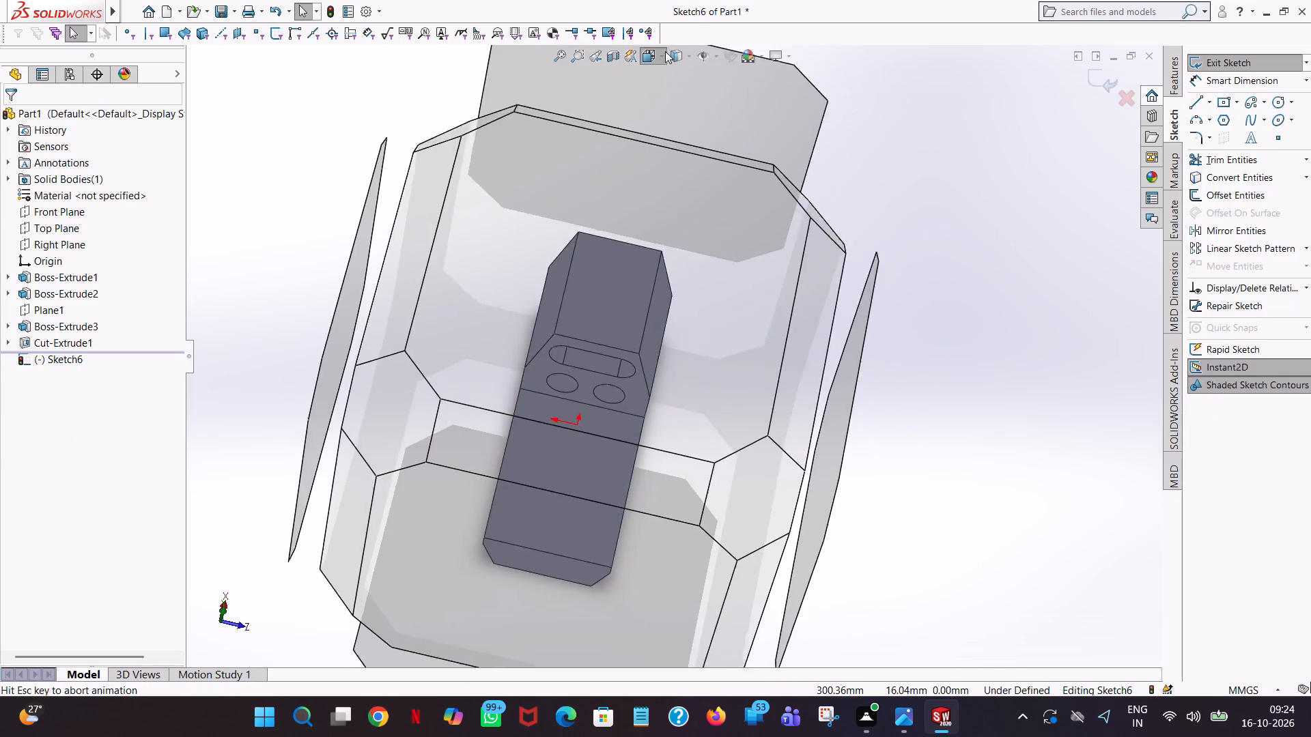
click(726, 130)
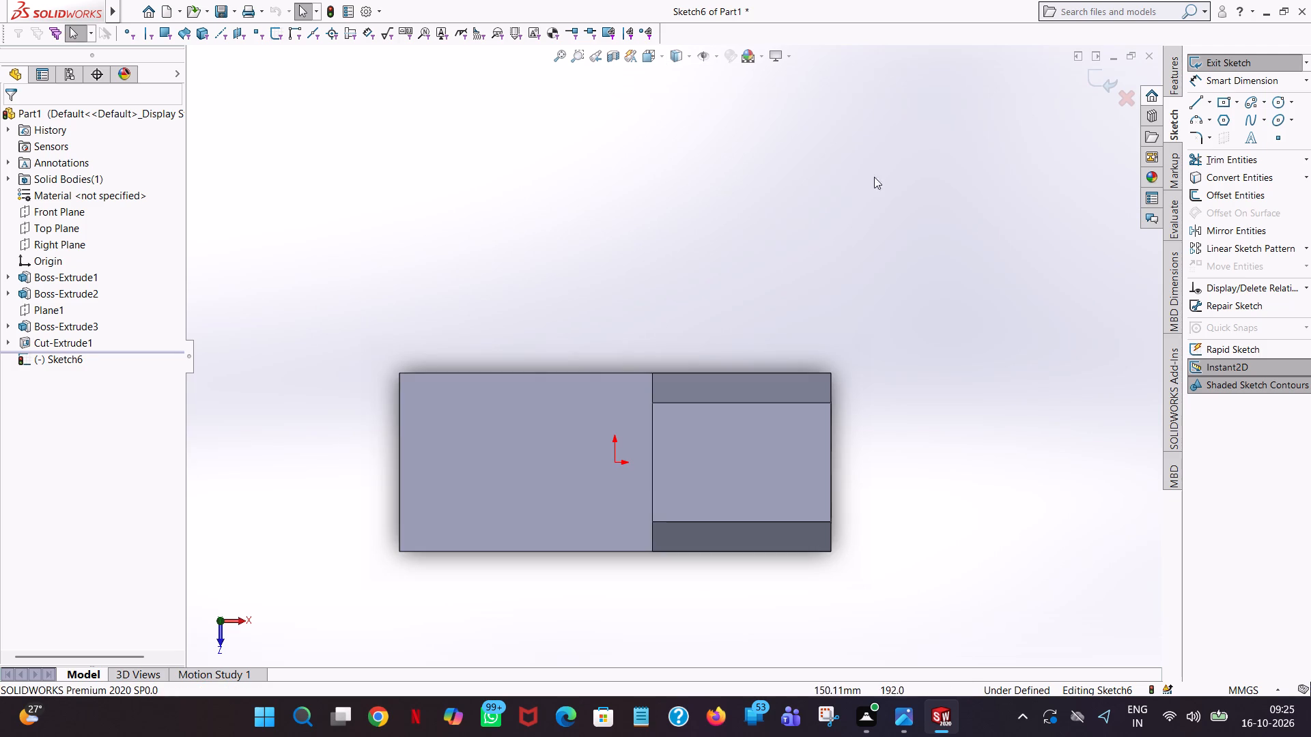
Sketch a 120 mm line along X from the midpoint of the base face's negative X edge toward the origin.
click(1194, 102)
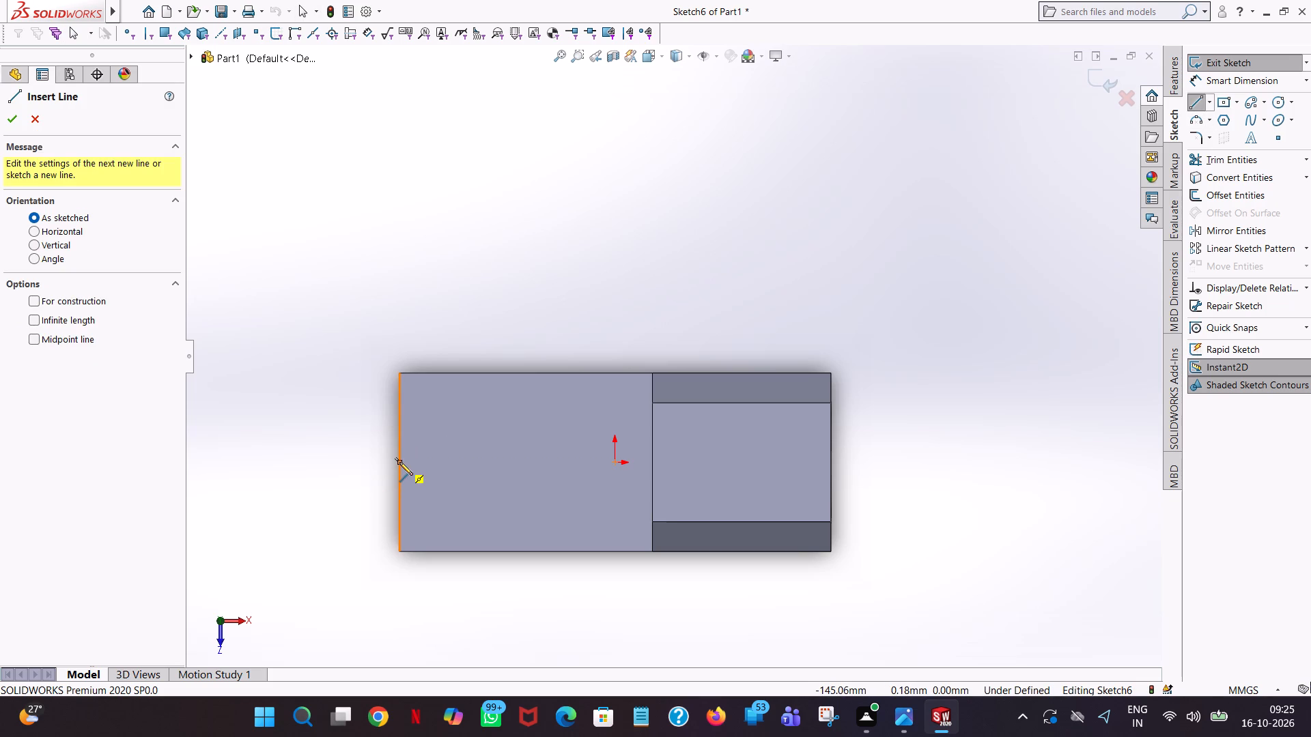
click(399, 462)
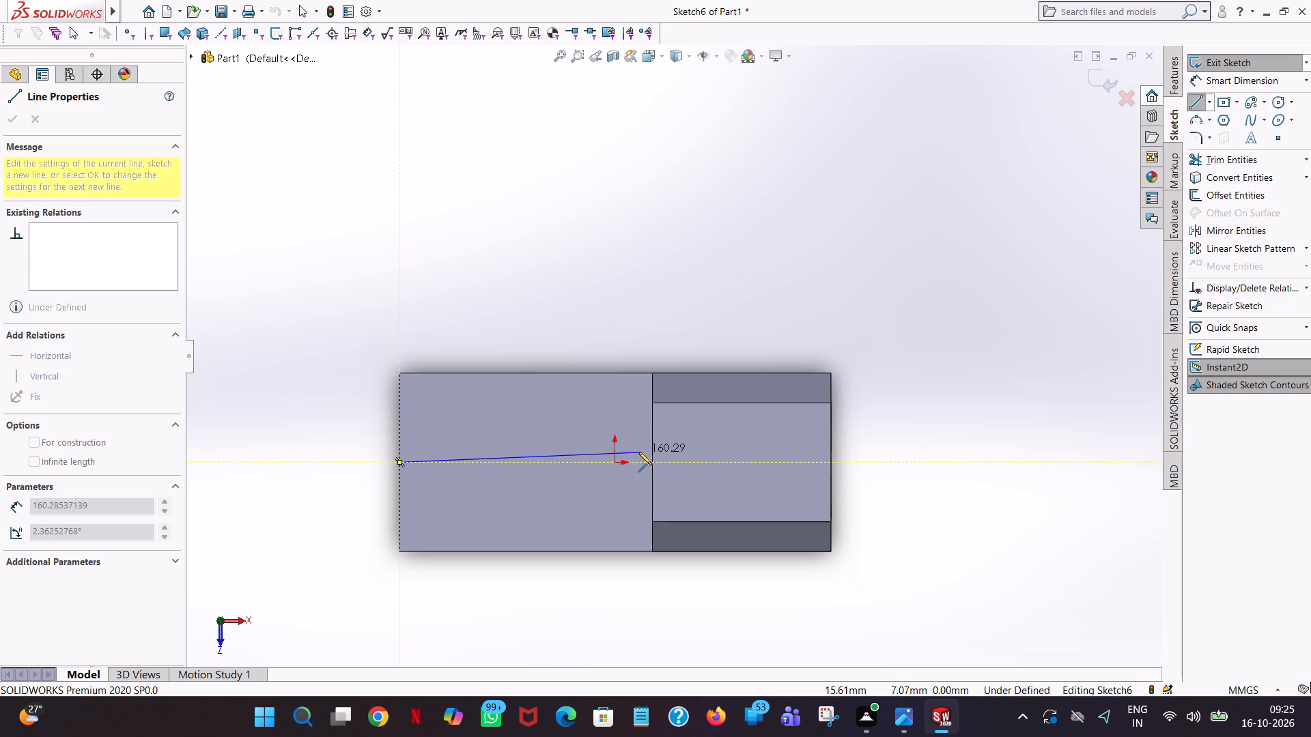
click(584, 460)
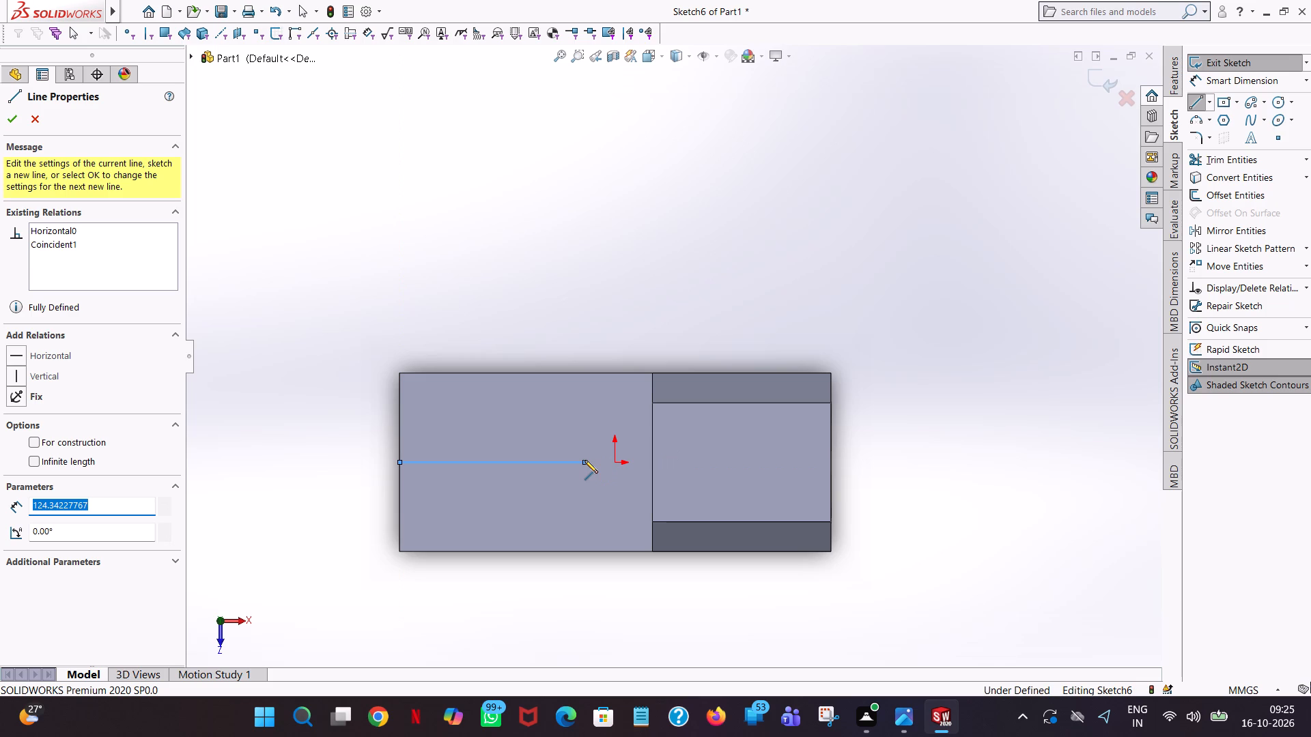
text(120)
key(Return)
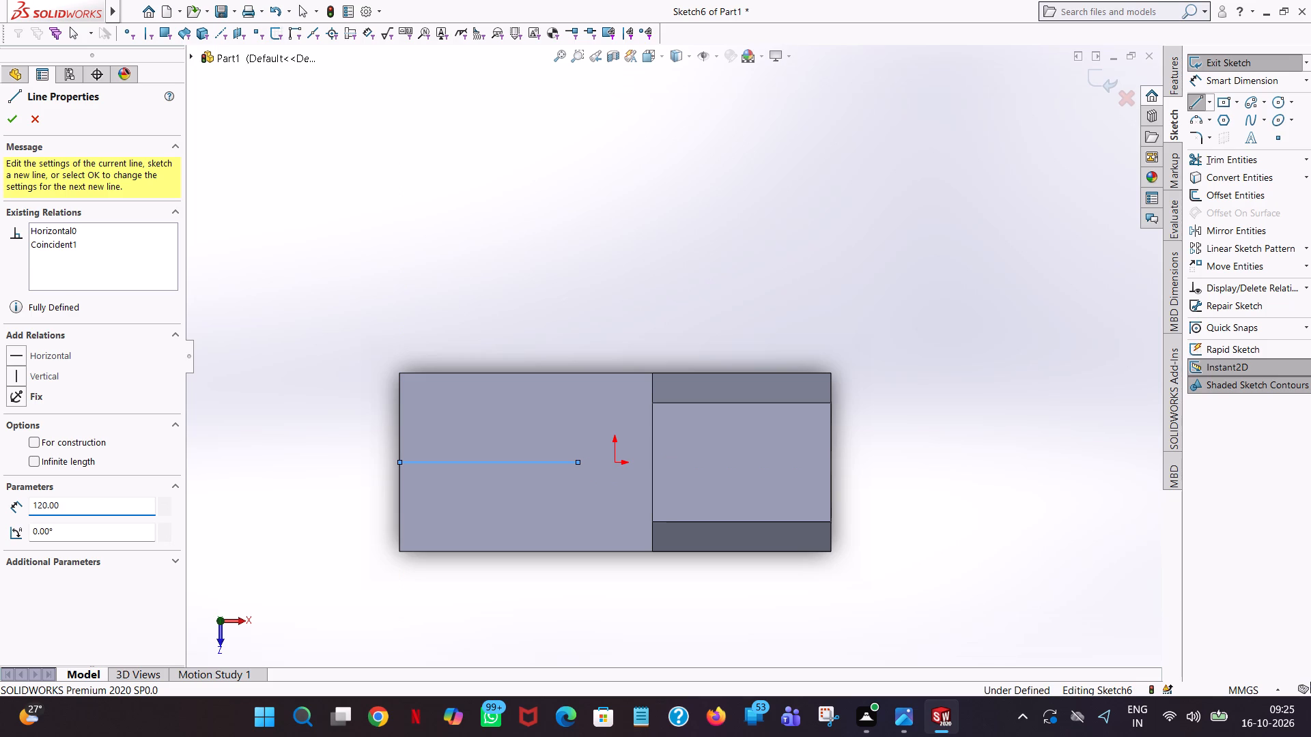
right_click(584, 460)
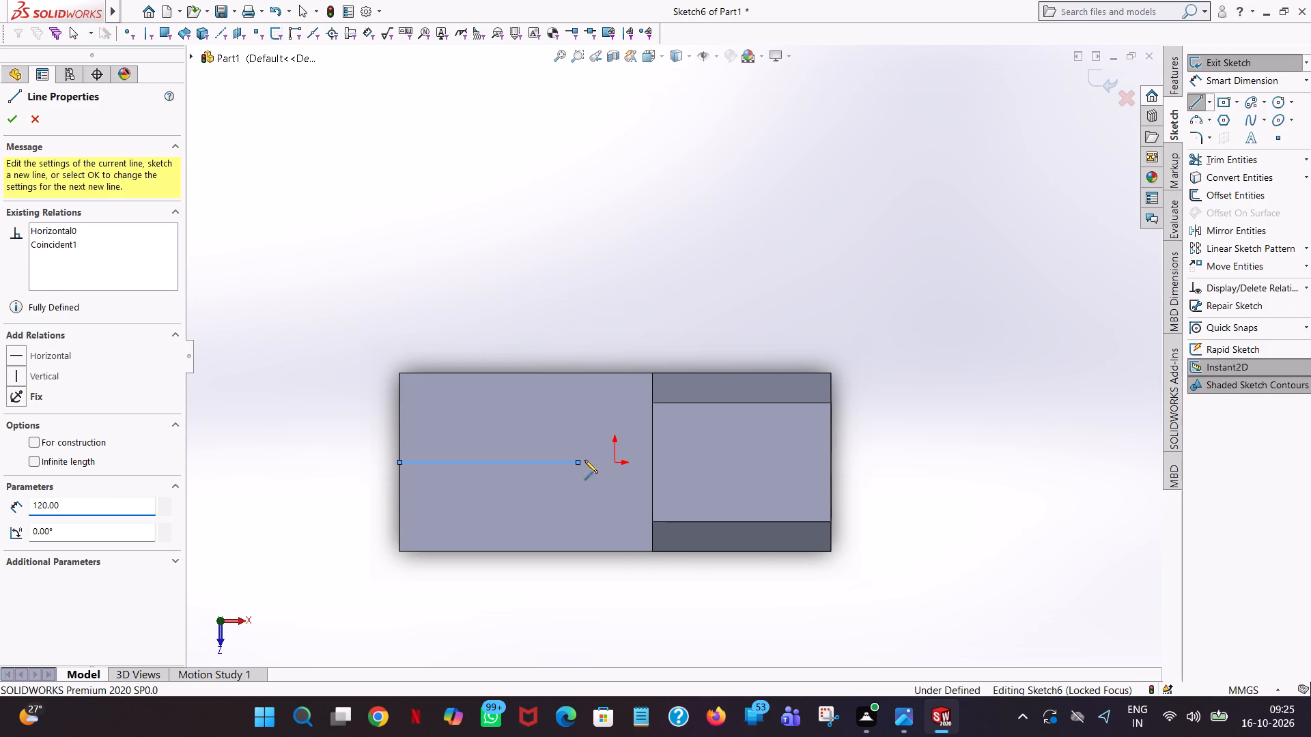
click(625, 464)
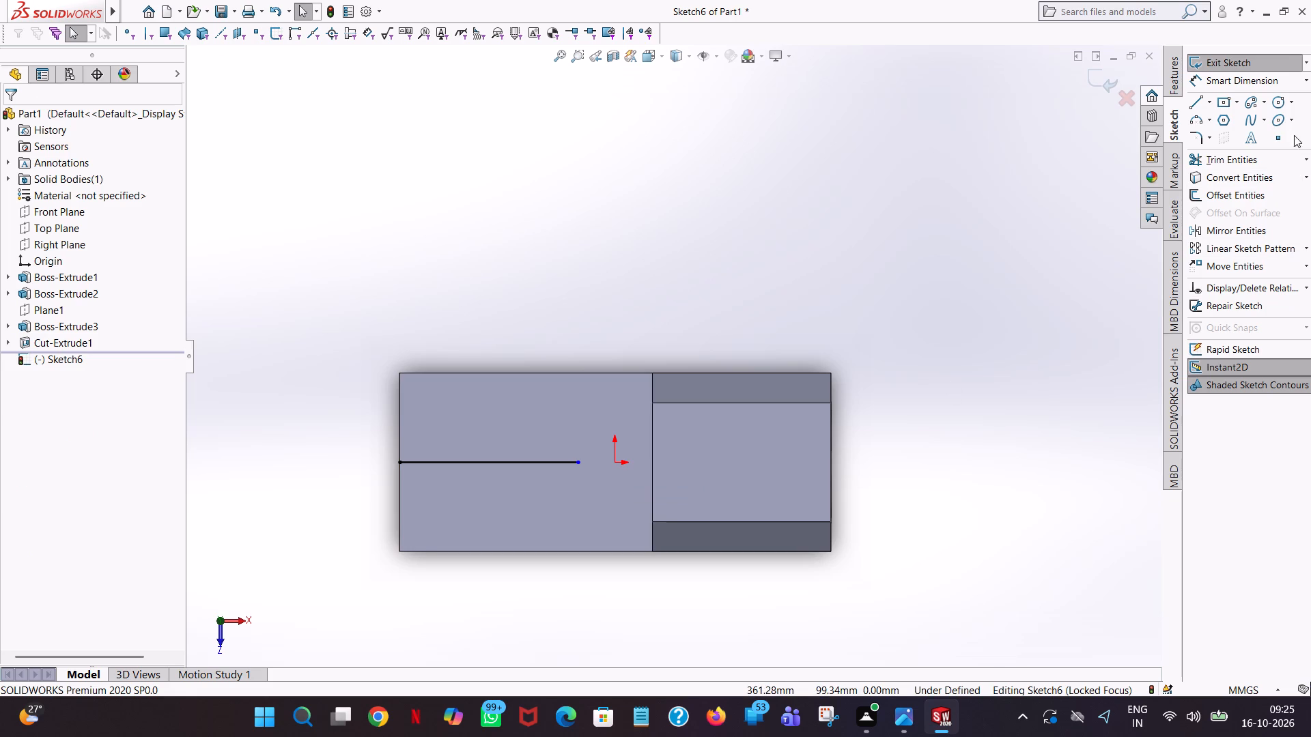
Draw a circle of 35 mm radius centred on the free end of the 120 mm line.
click(1279, 102)
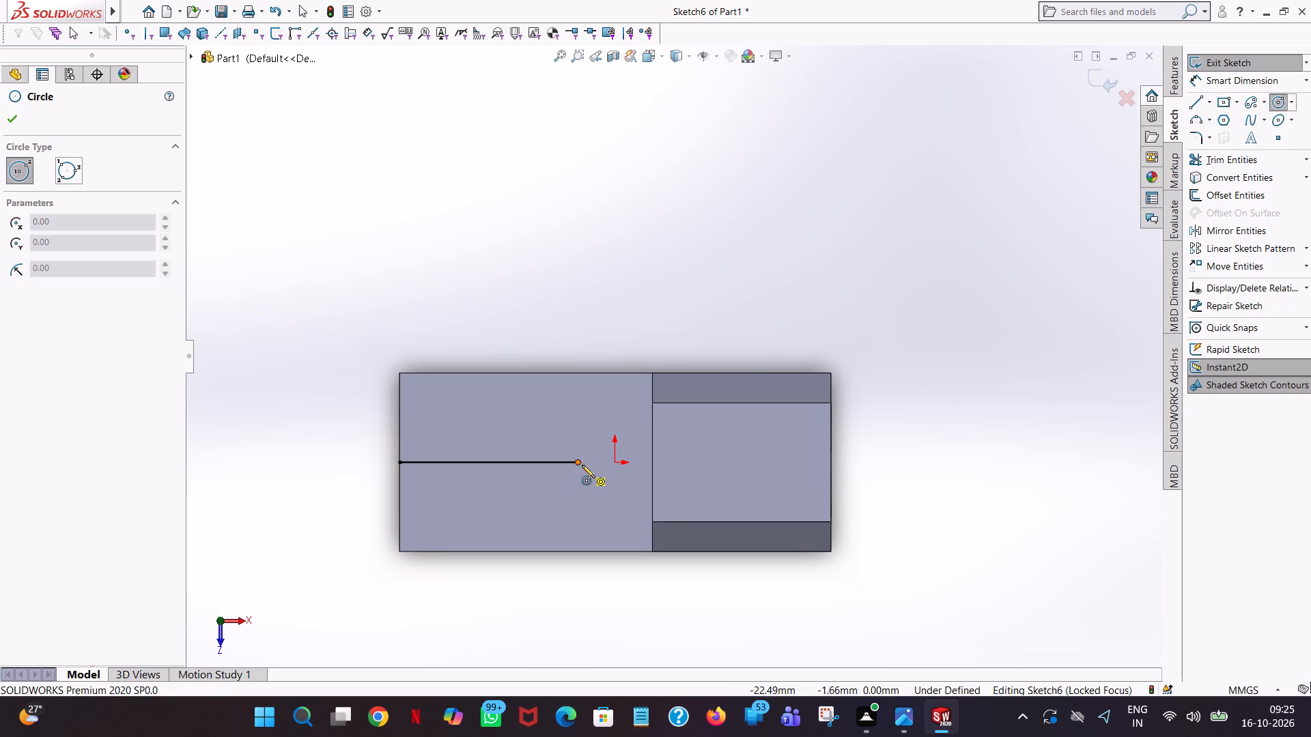
click(579, 461)
click(577, 431)
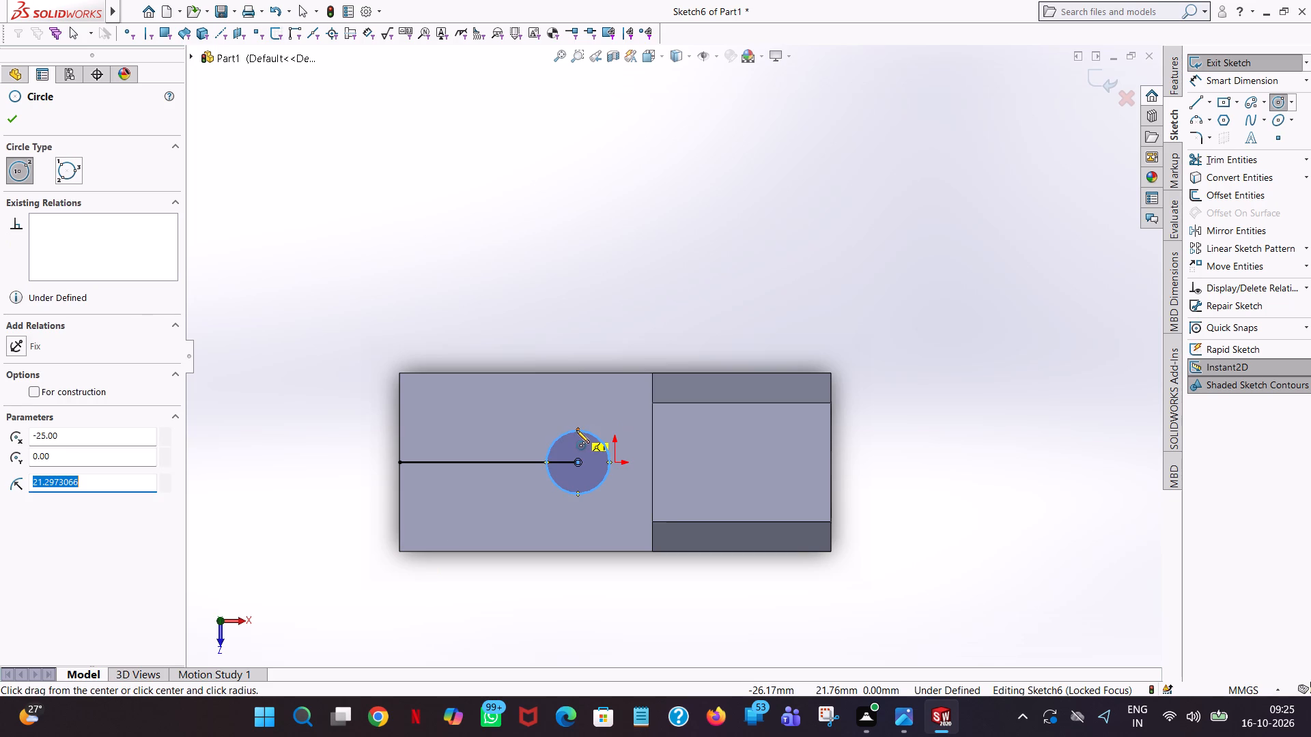
text(35)
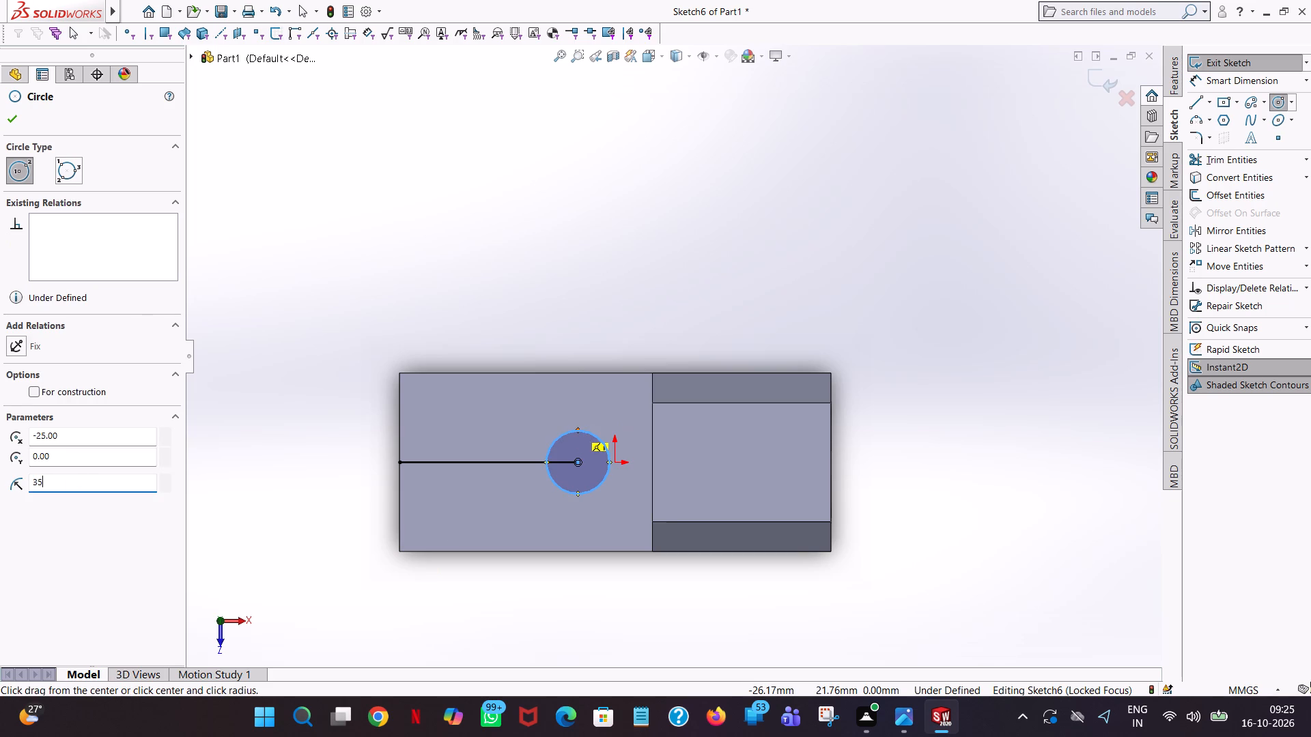
key(Return)
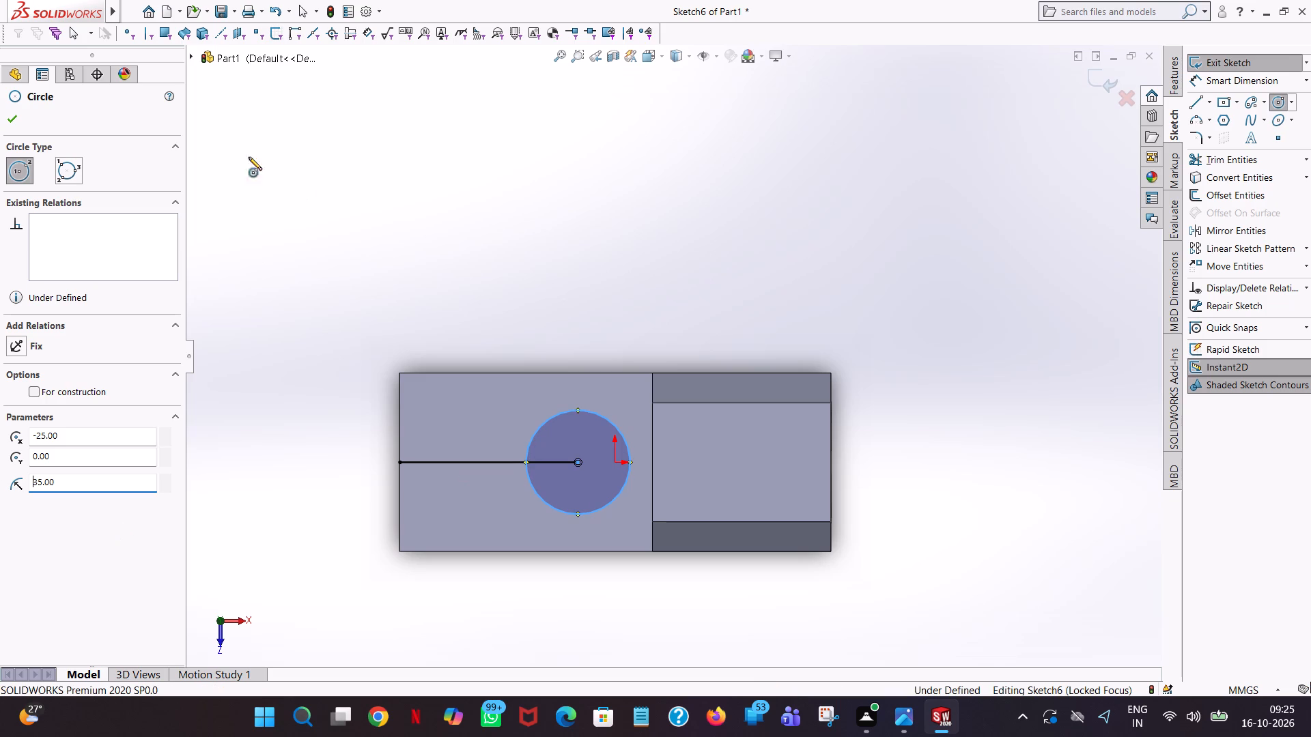
click(20, 115)
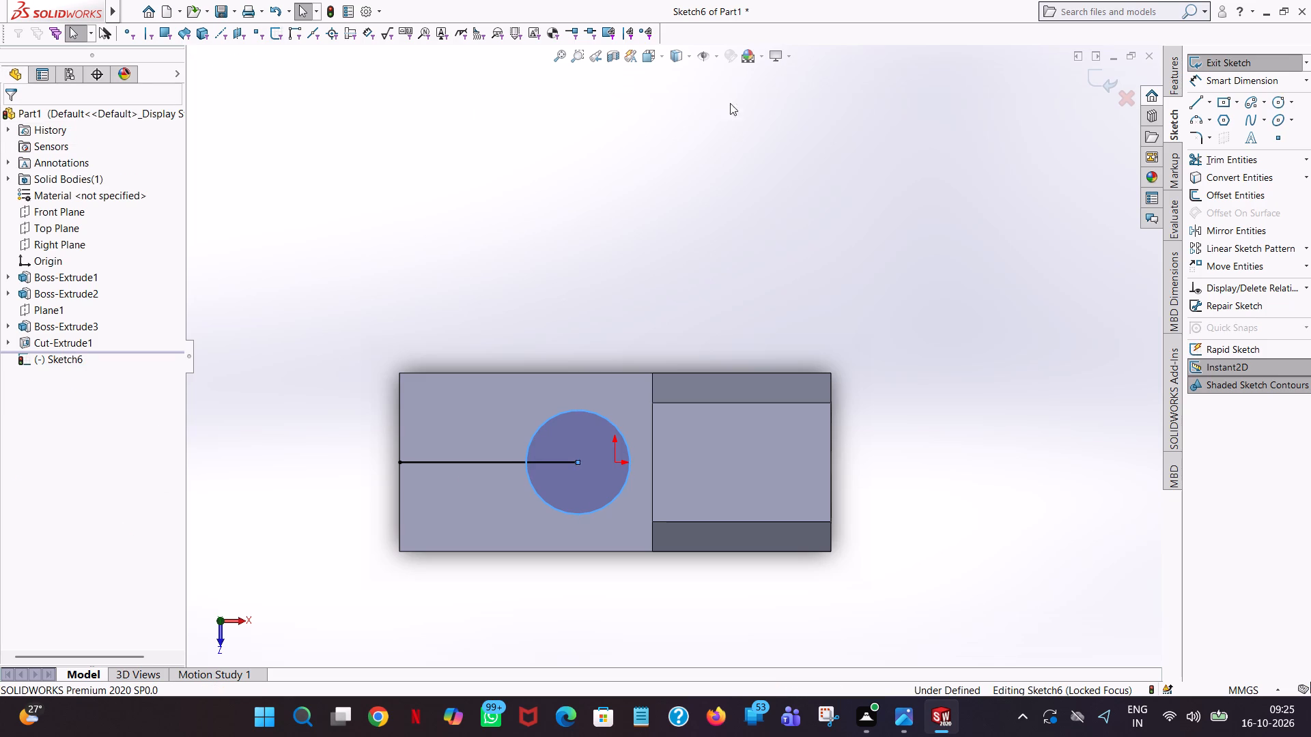
Sketch a 65 mm line along X from the same edge midpoint, overlapping the 120 mm line.
click(1192, 100)
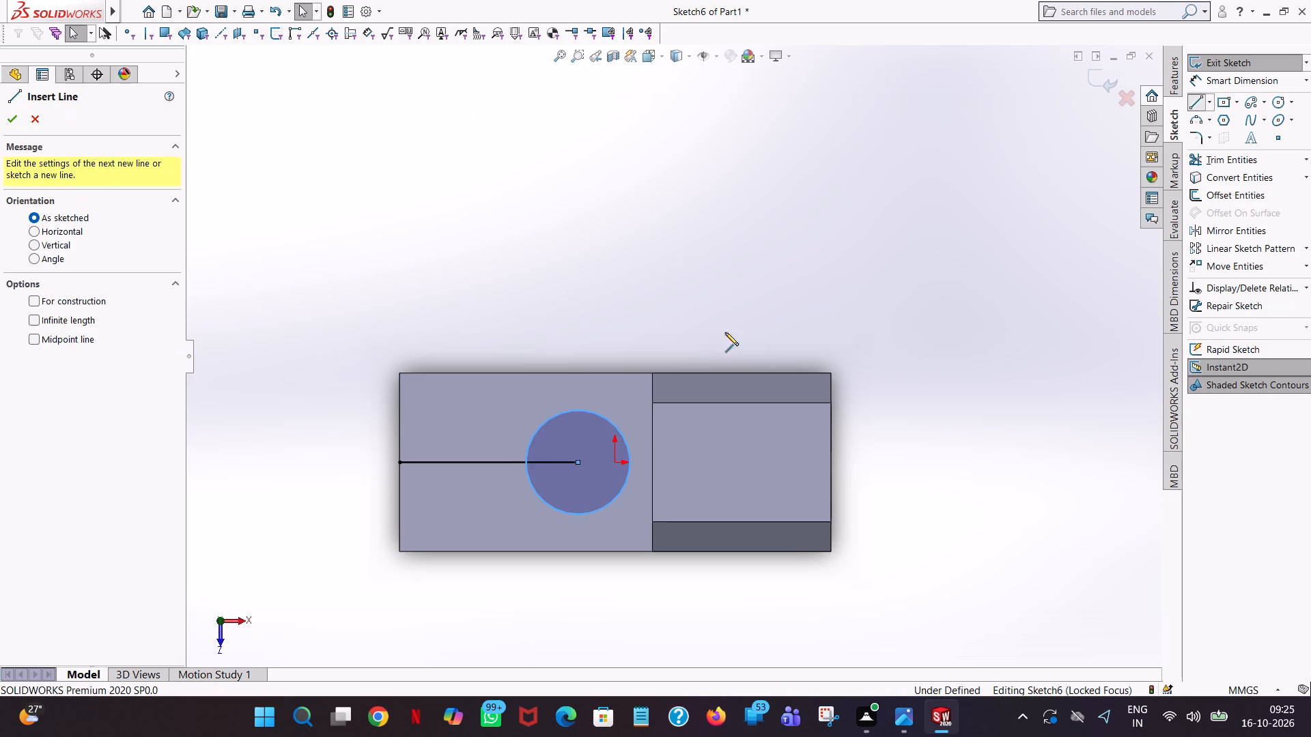
click(399, 462)
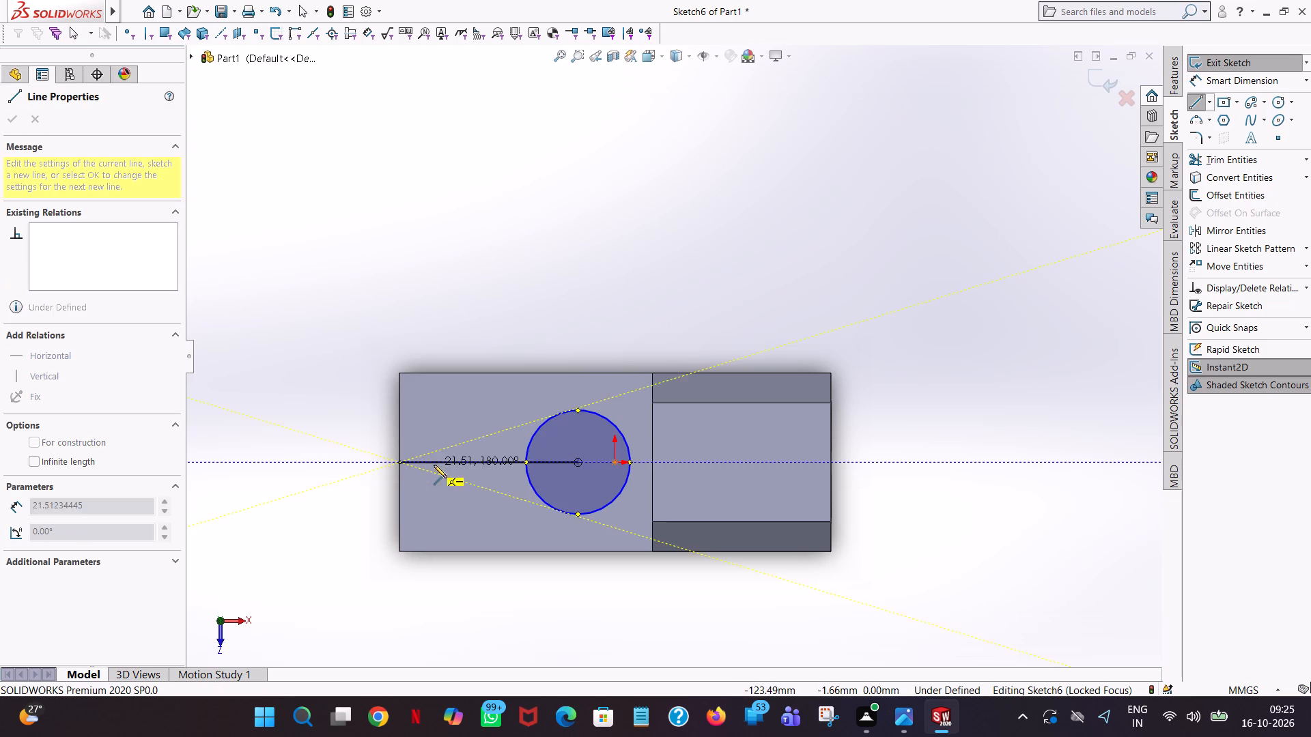
click(455, 464)
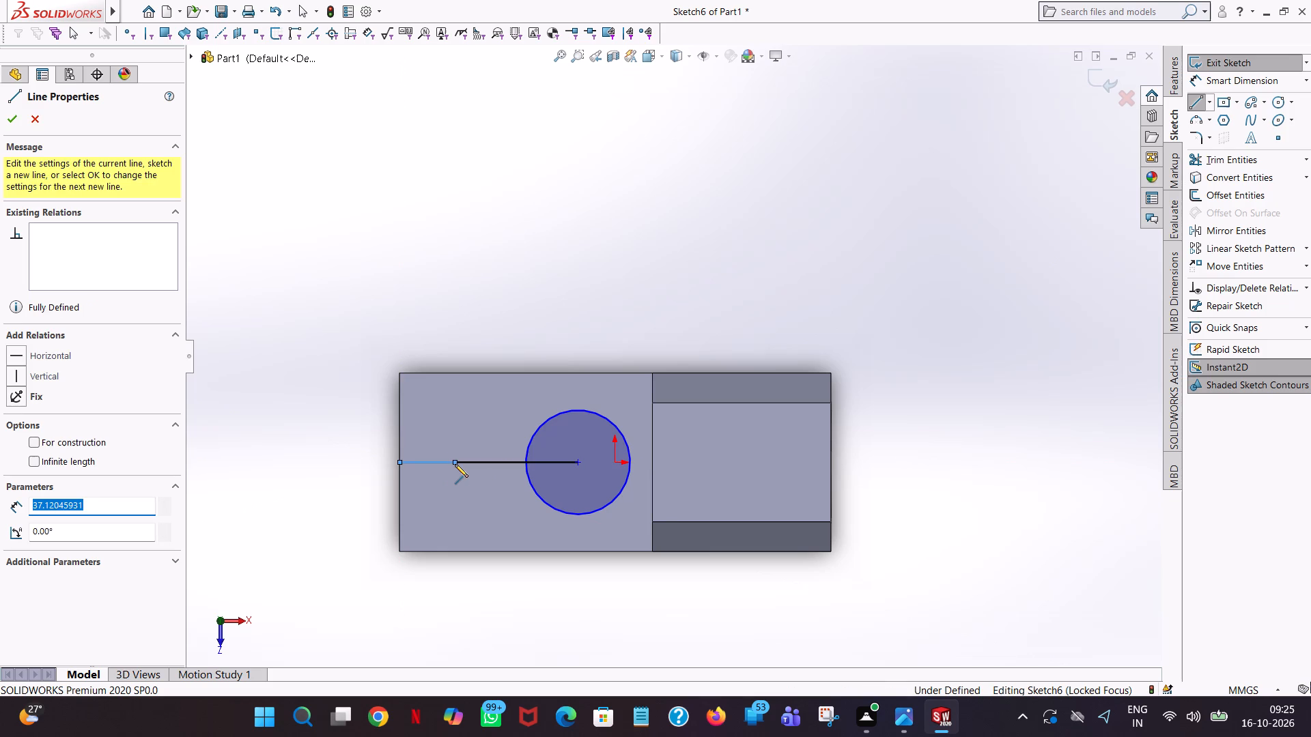
text(65)
key(Return)
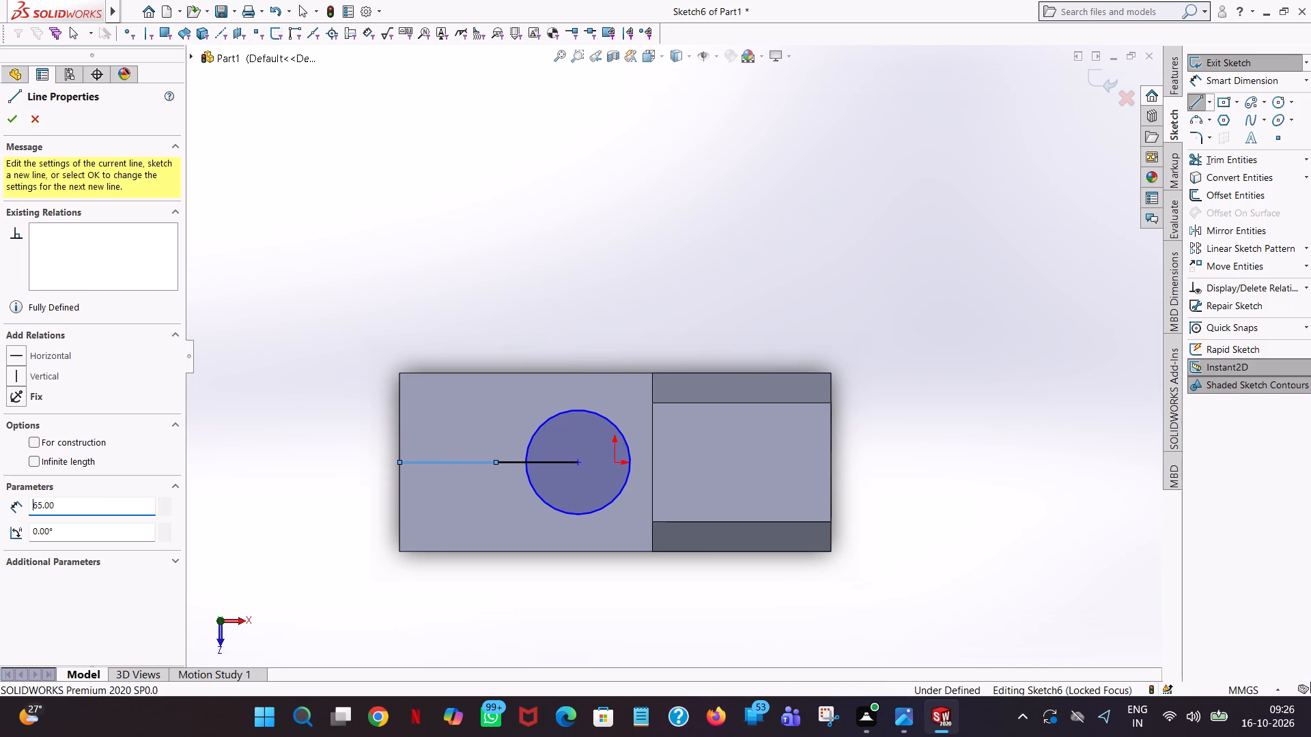
right_click(455, 464)
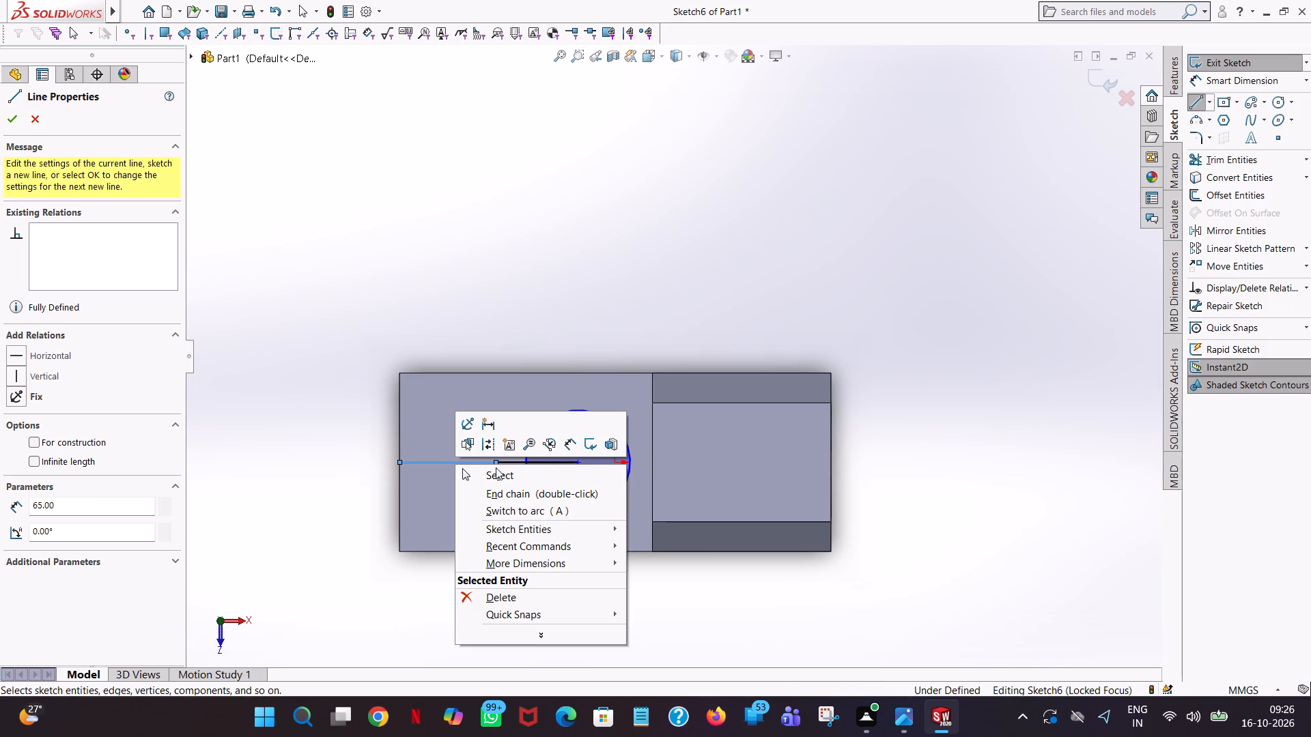
click(496, 467)
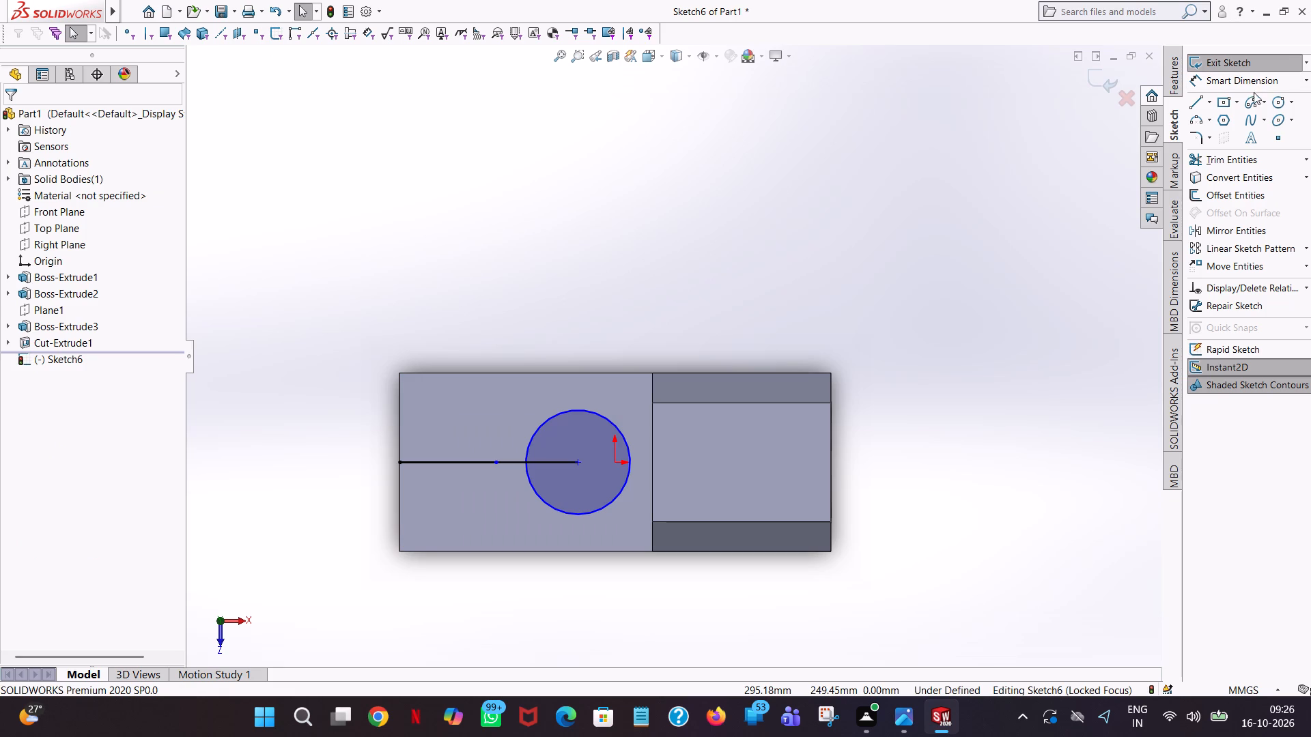
Draw a second circle of 35 mm radius centred on the end of the 65 mm line.
click(1280, 102)
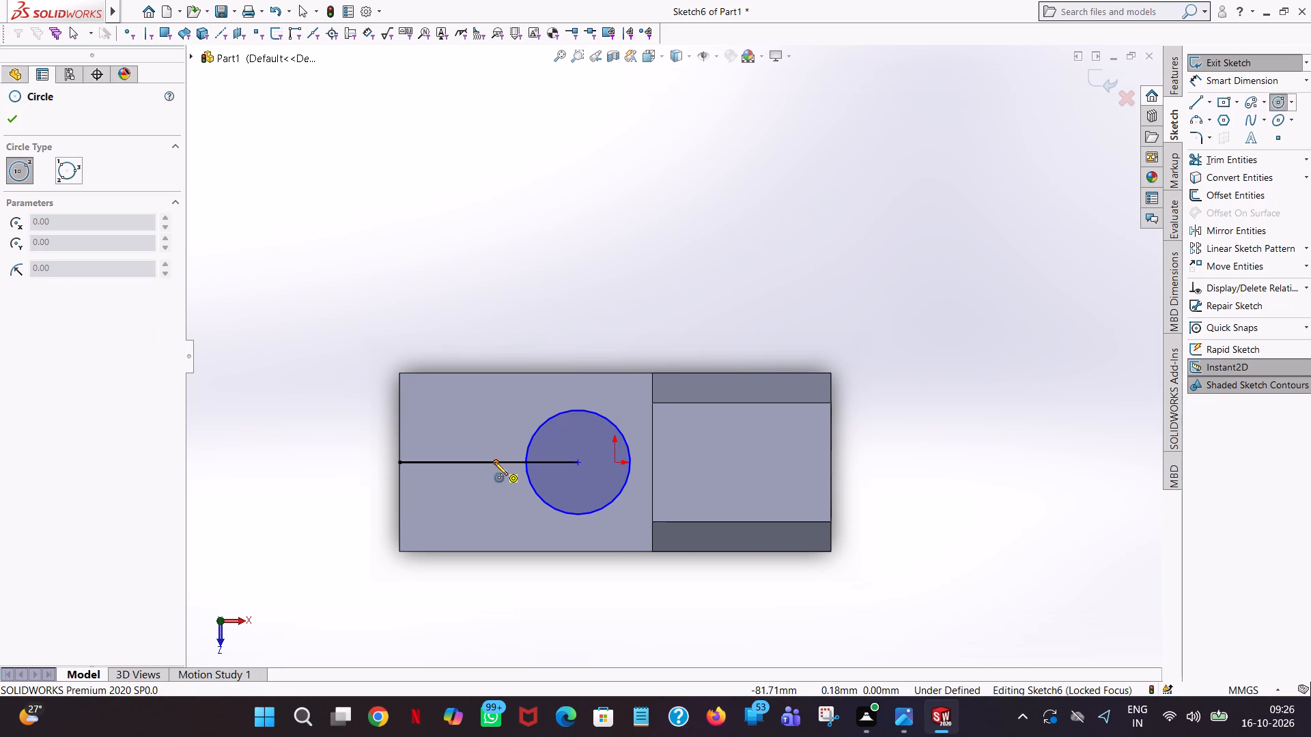
click(494, 462)
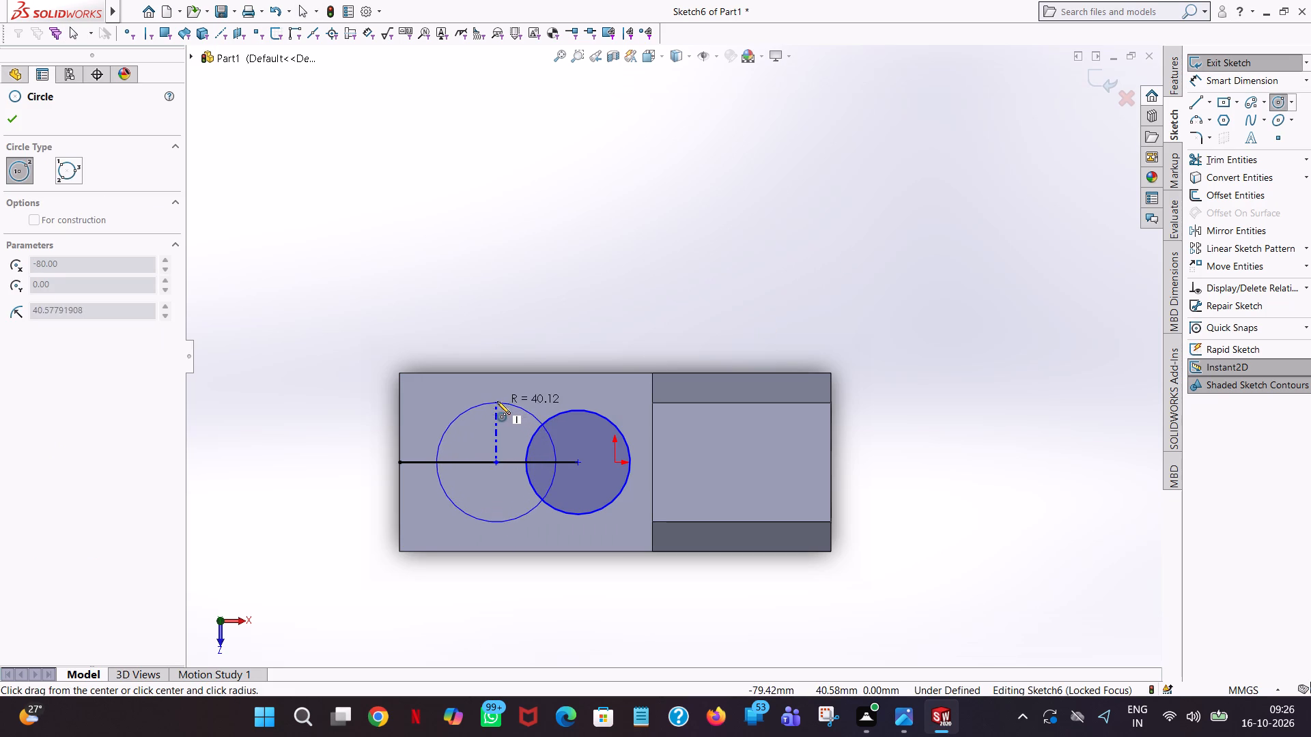
click(498, 413)
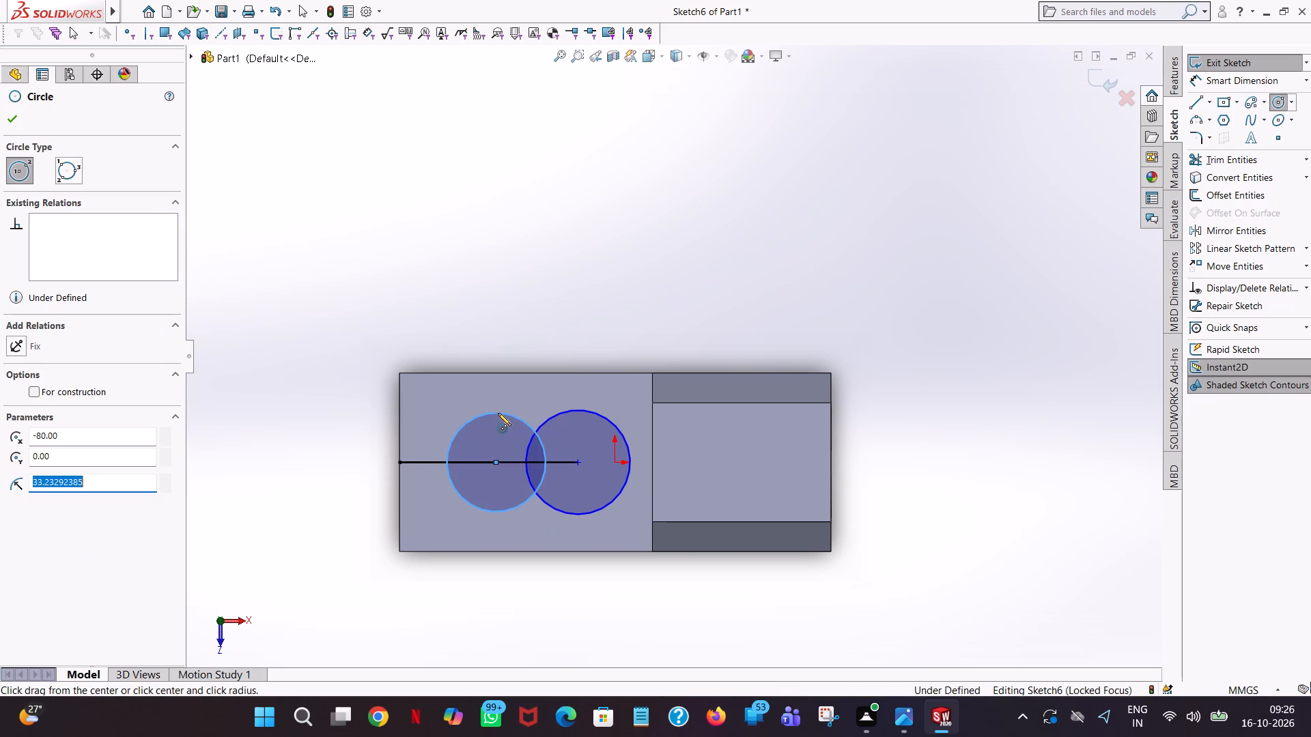
text(35)
key(Return)
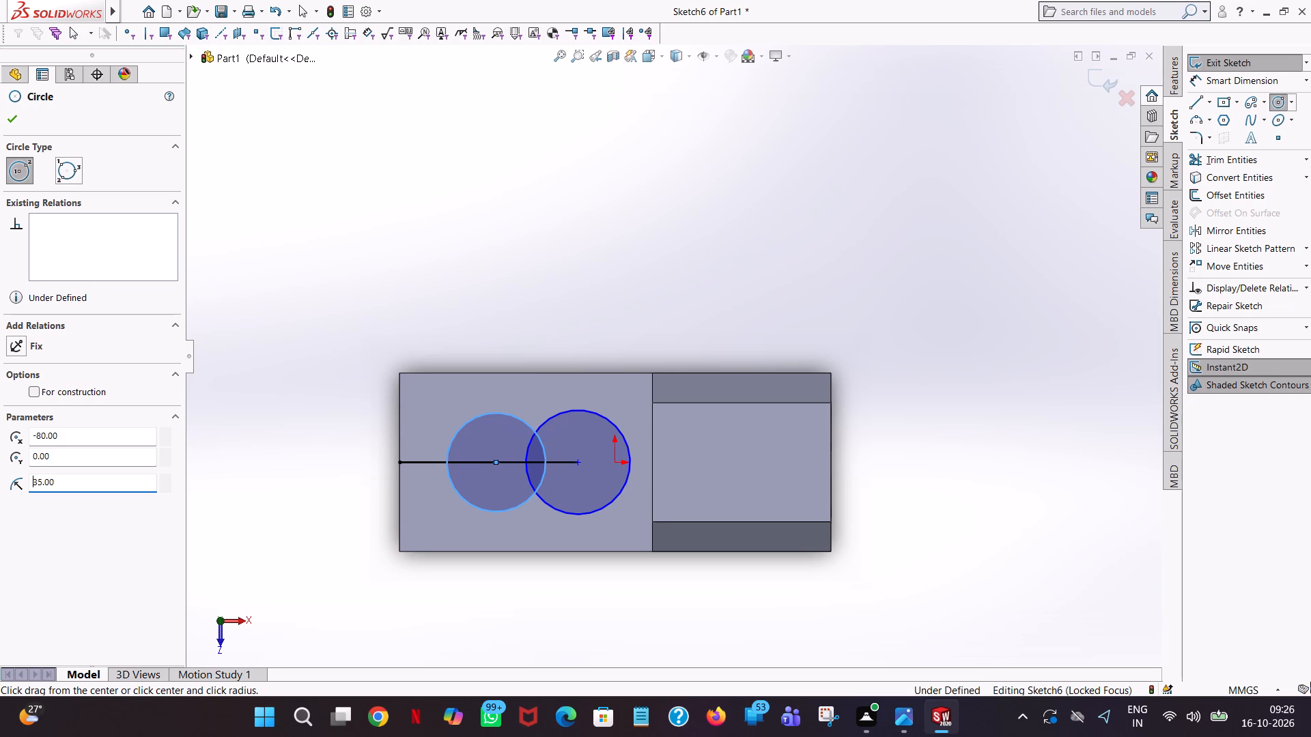
click(12, 117)
click(622, 150)
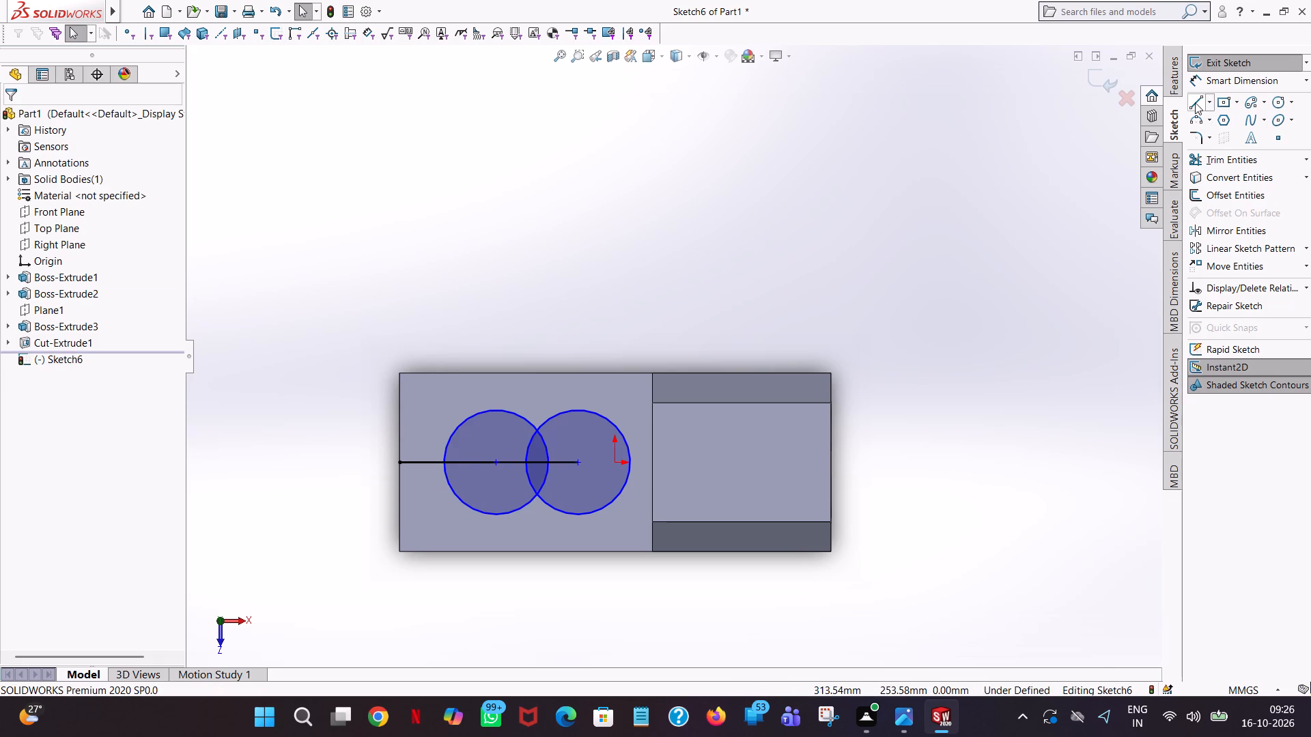
Join the two circles with 55 mm horizontal tangent lines at their negative Z and positive Z quadrant points.
click(1195, 102)
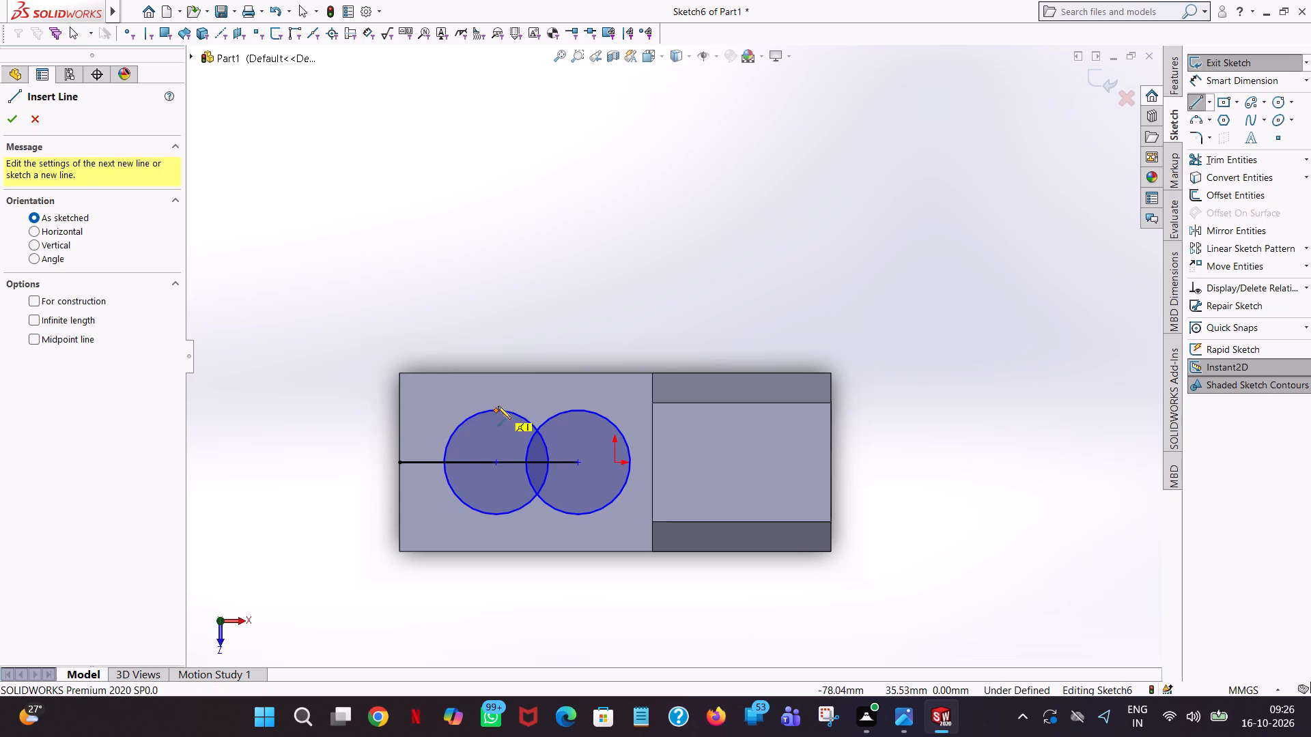
click(496, 410)
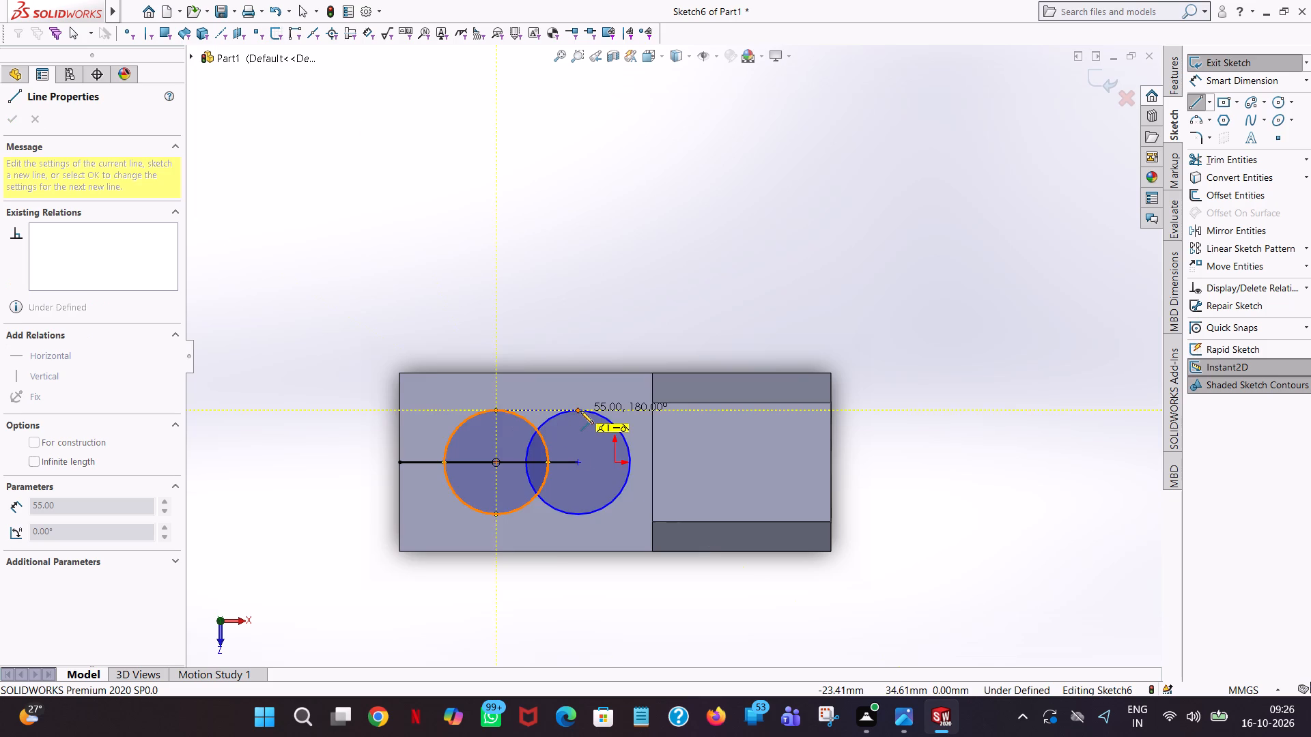
click(577, 409)
right_click(577, 409)
click(617, 416)
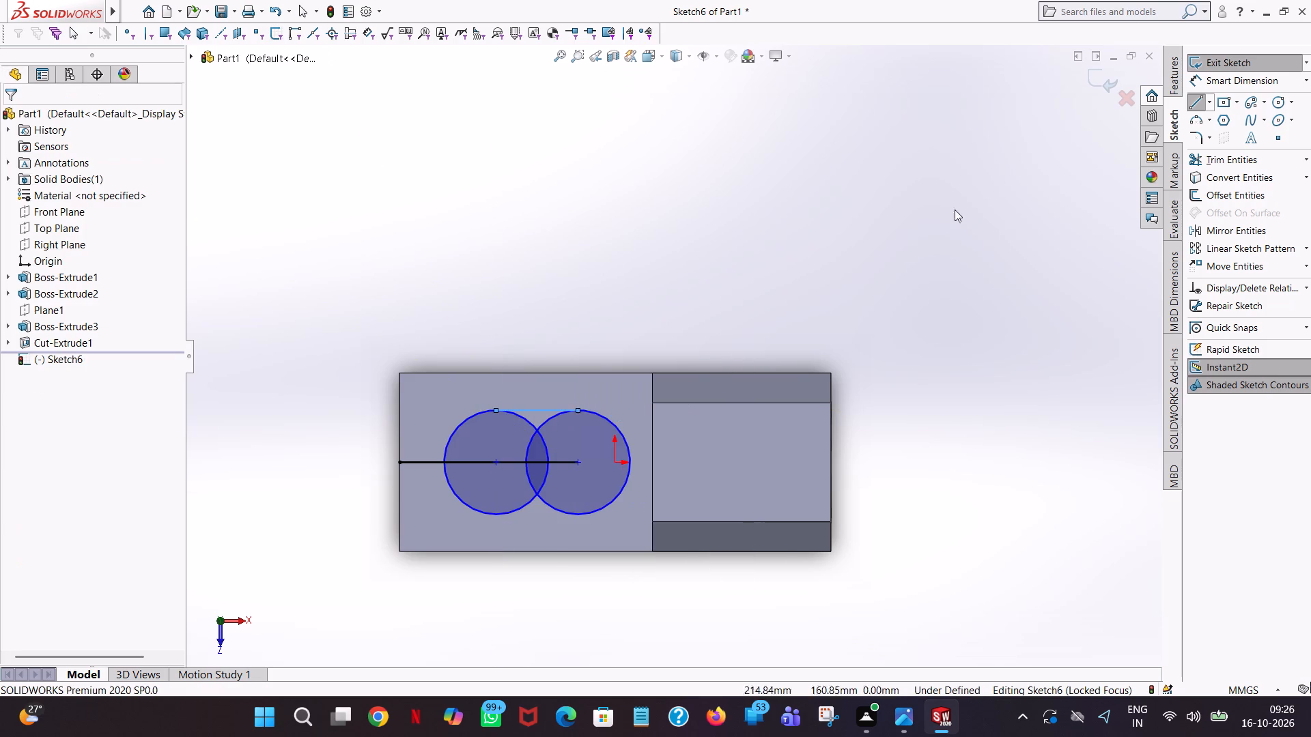
click(1190, 101)
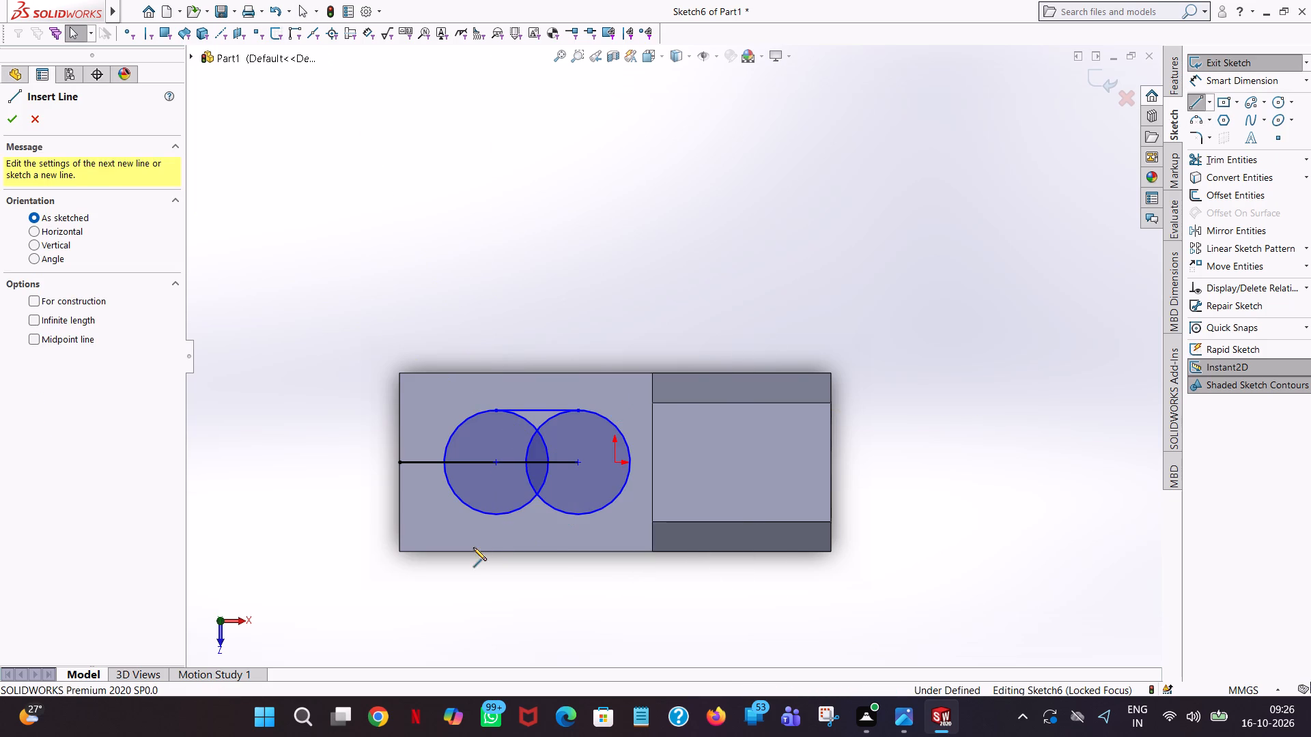
click(497, 515)
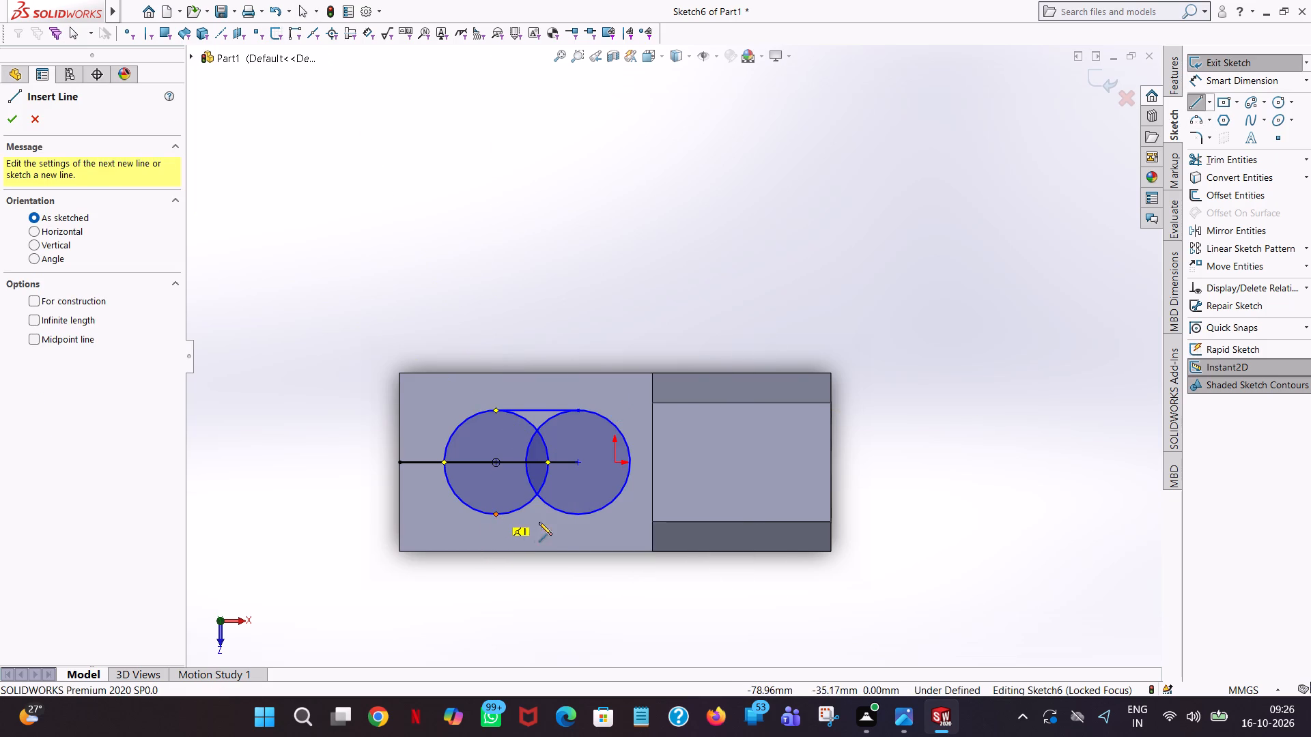
click(578, 514)
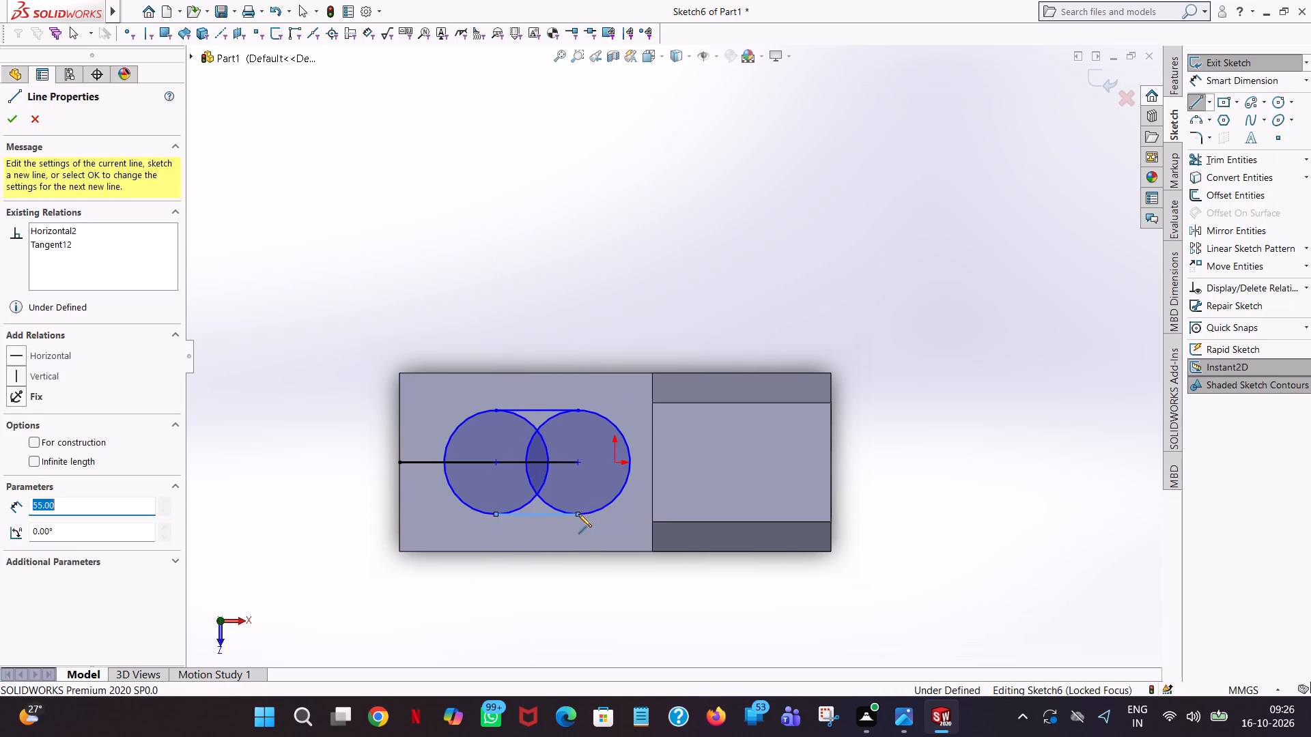
right_click(578, 514)
click(606, 519)
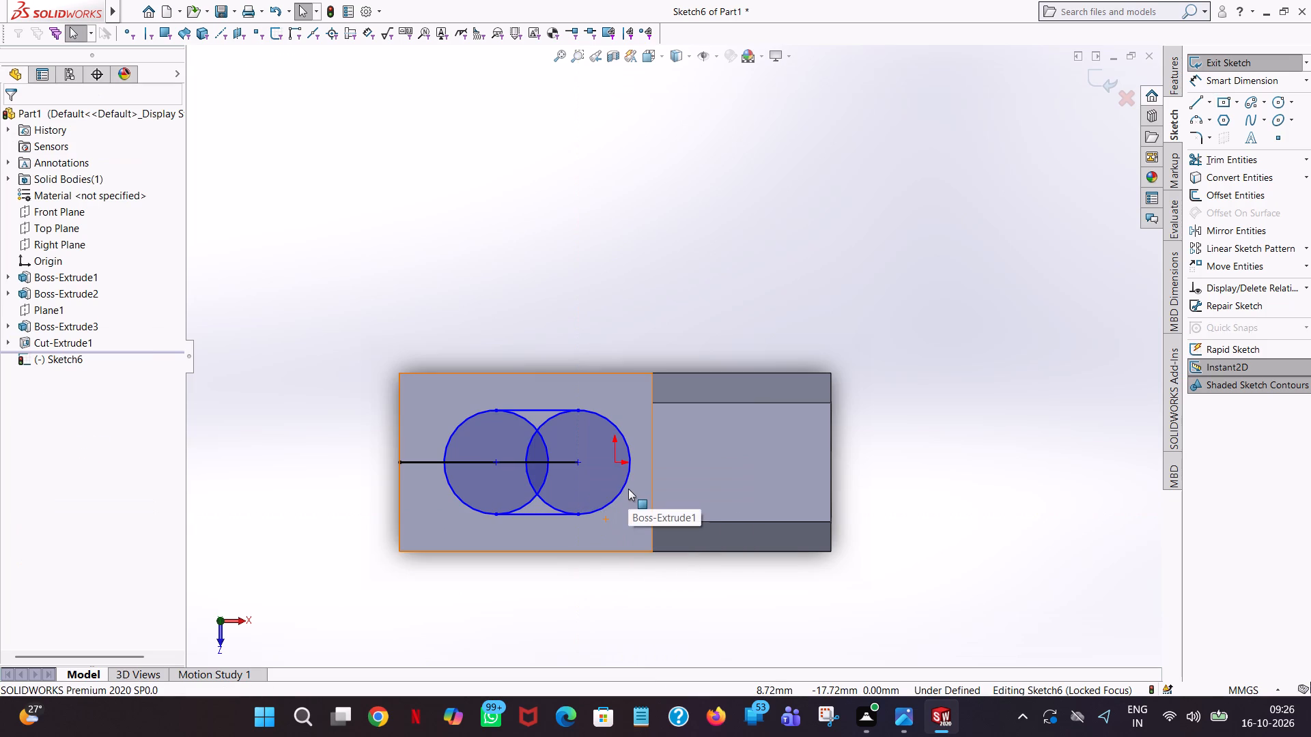
Trim the two circles' overlapping inner arcs and the line segments between their centres to form a single slot outline.
click(1240, 158)
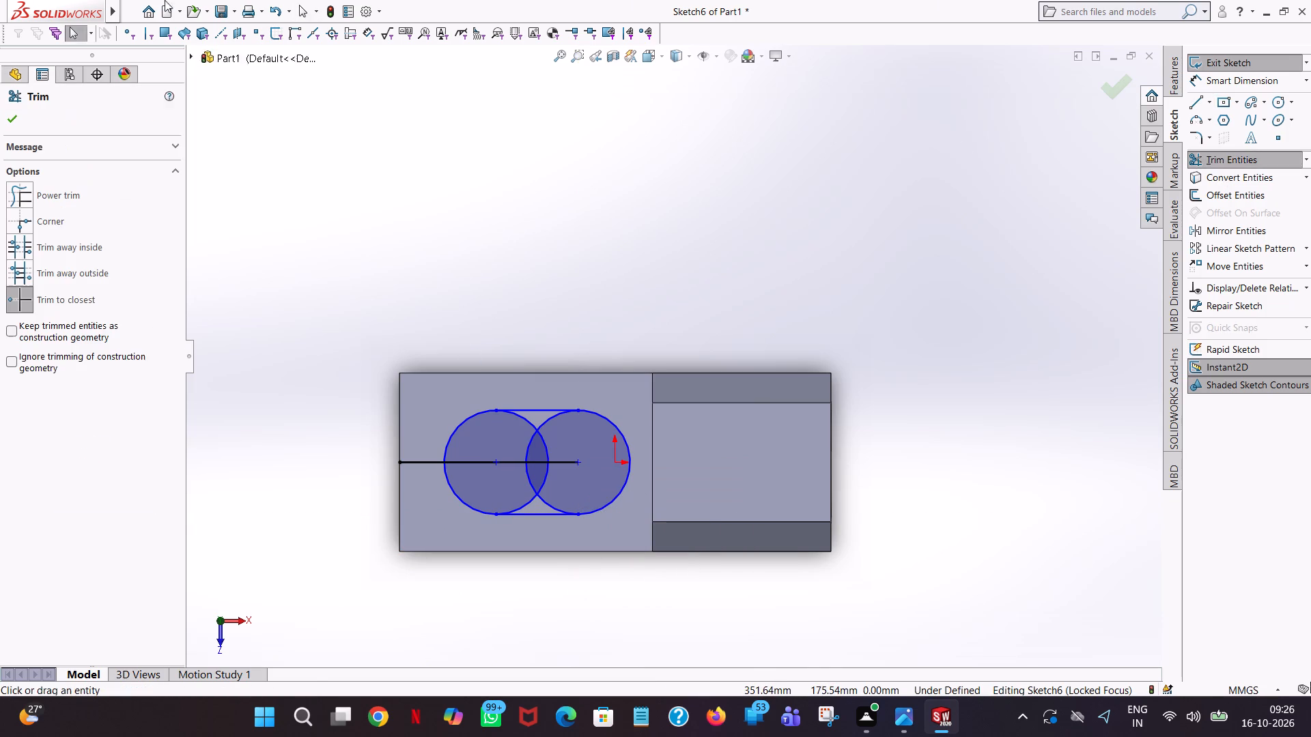
click(555, 461)
click(552, 465)
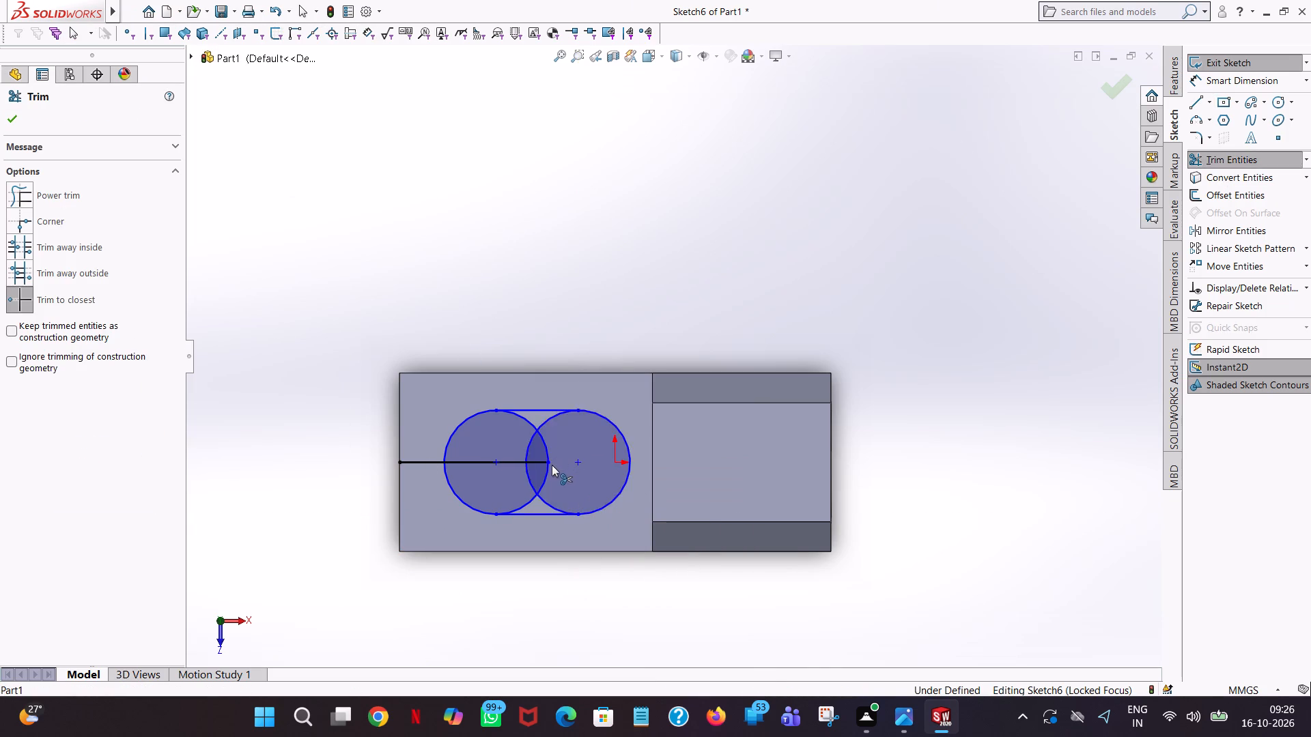
click(539, 465)
click(518, 469)
click(522, 466)
click(526, 458)
click(531, 446)
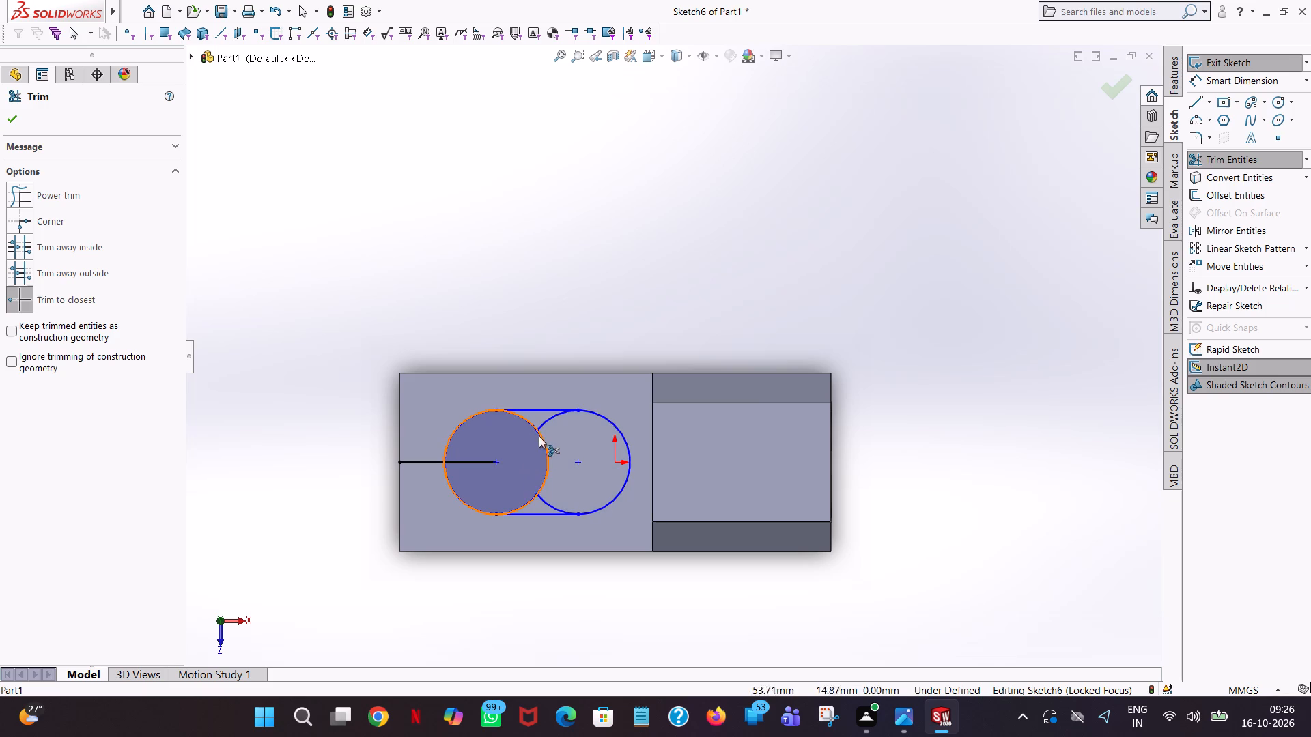
click(539, 435)
click(548, 425)
click(551, 418)
click(535, 424)
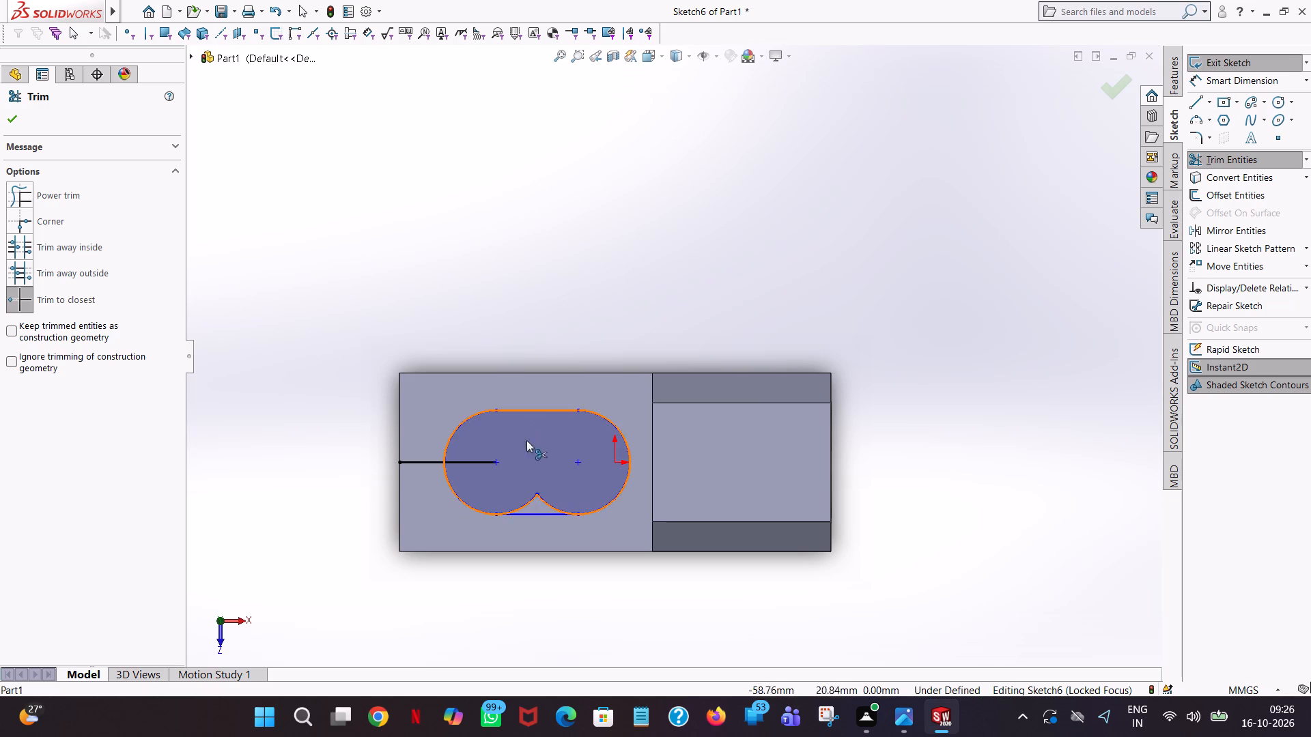
click(541, 498)
click(537, 498)
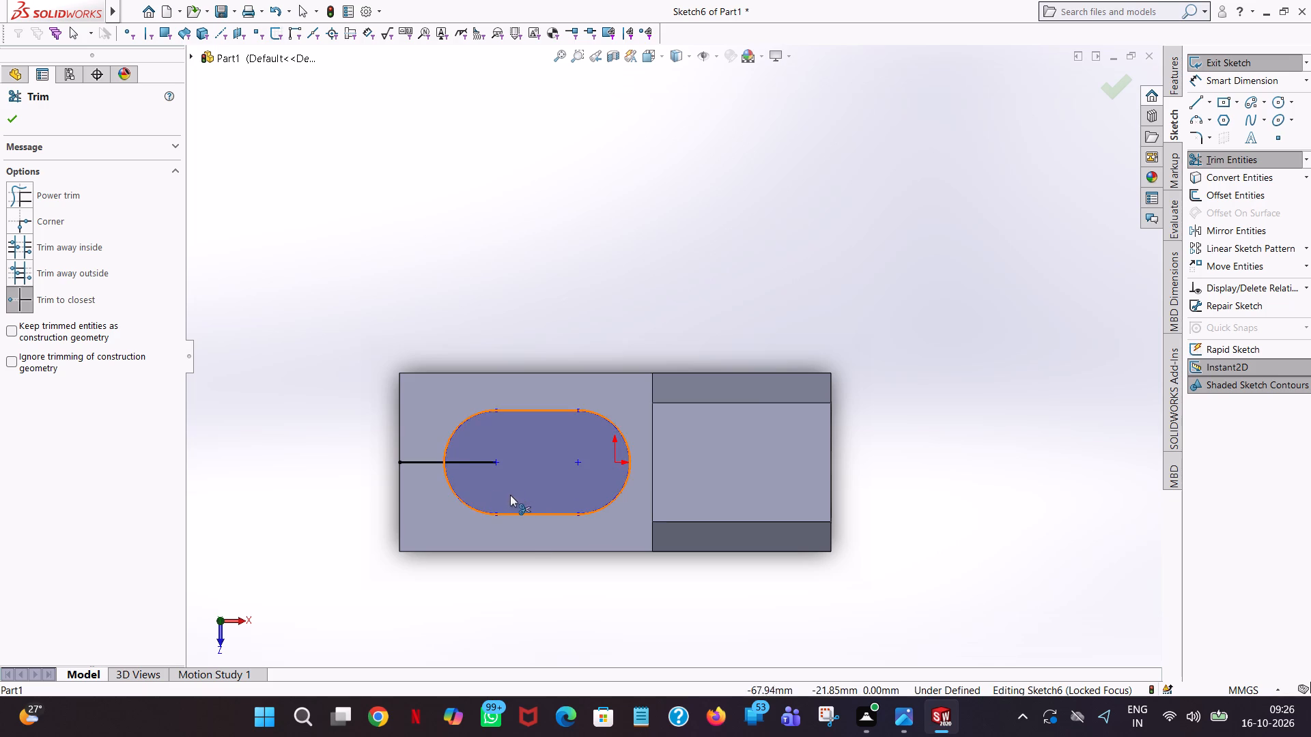
Trim away the leftover overlapping centre lines between the base's negative X edge and the slot's nearest arc centre.
click(459, 459)
click(417, 461)
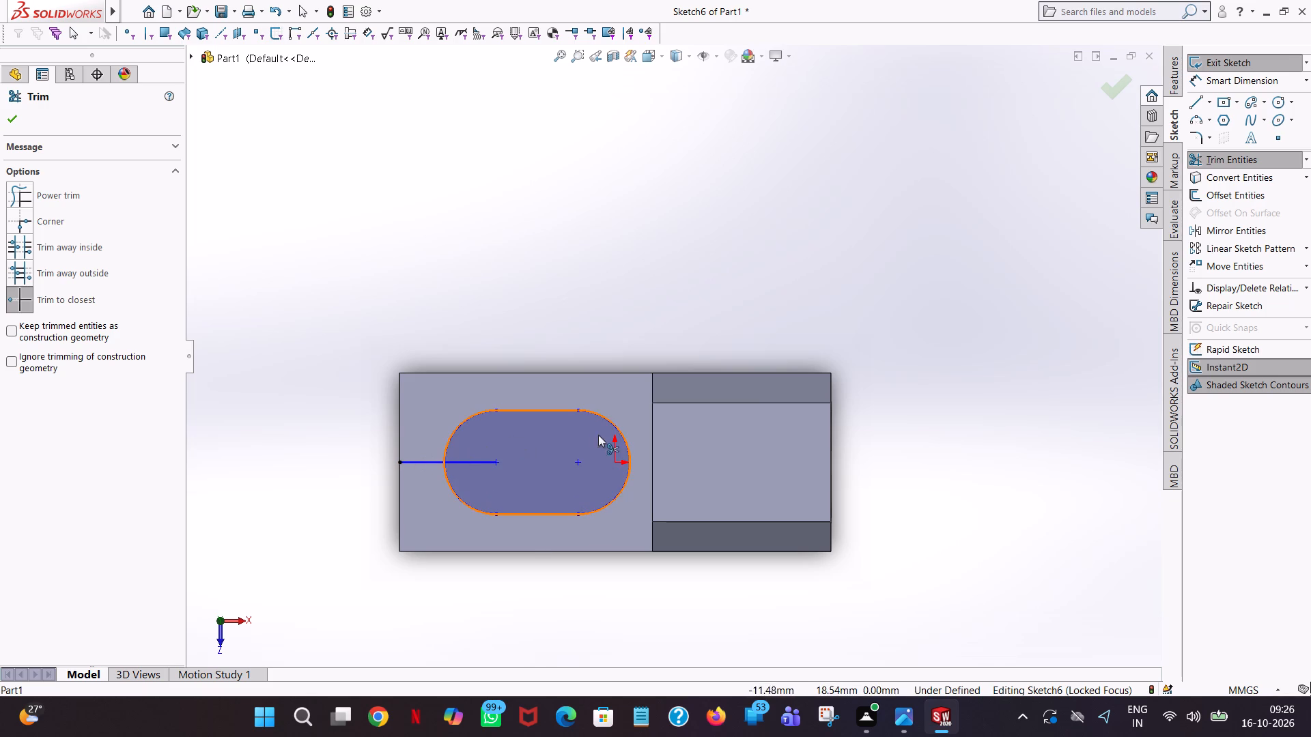
click(478, 459)
click(417, 456)
click(415, 463)
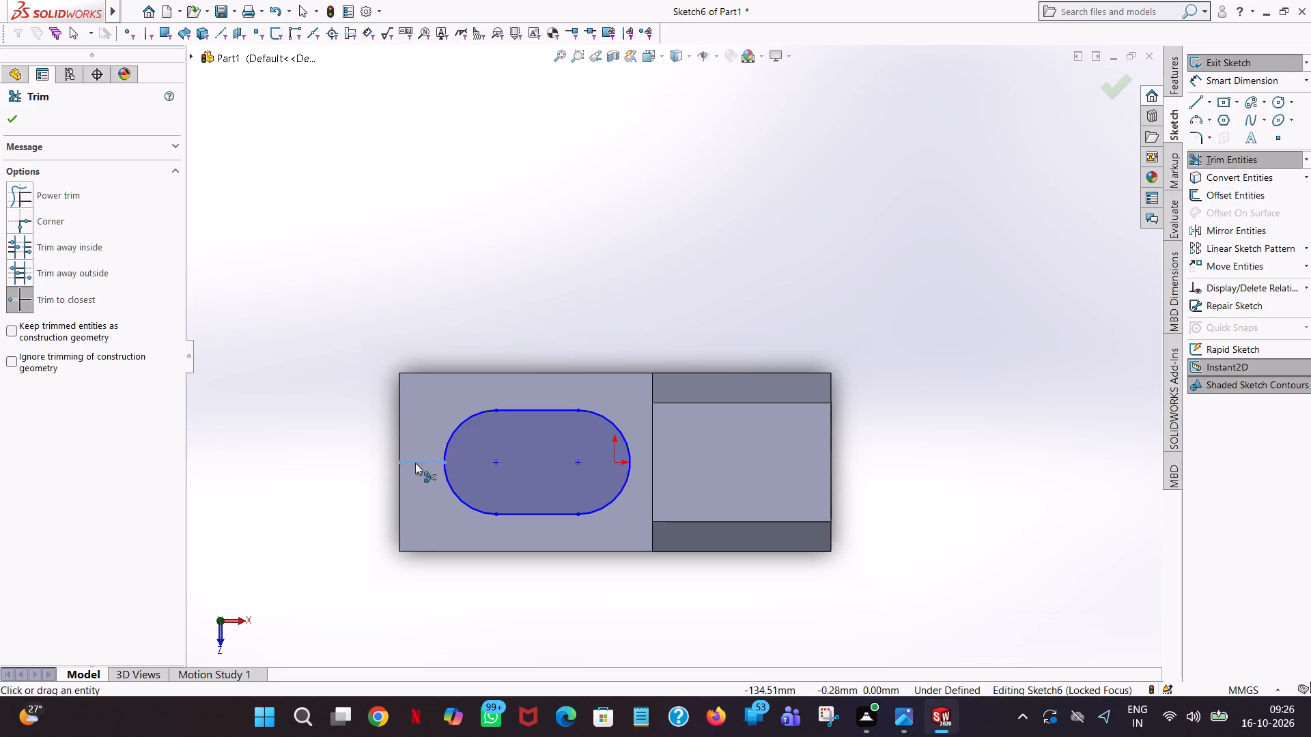
click(17, 119)
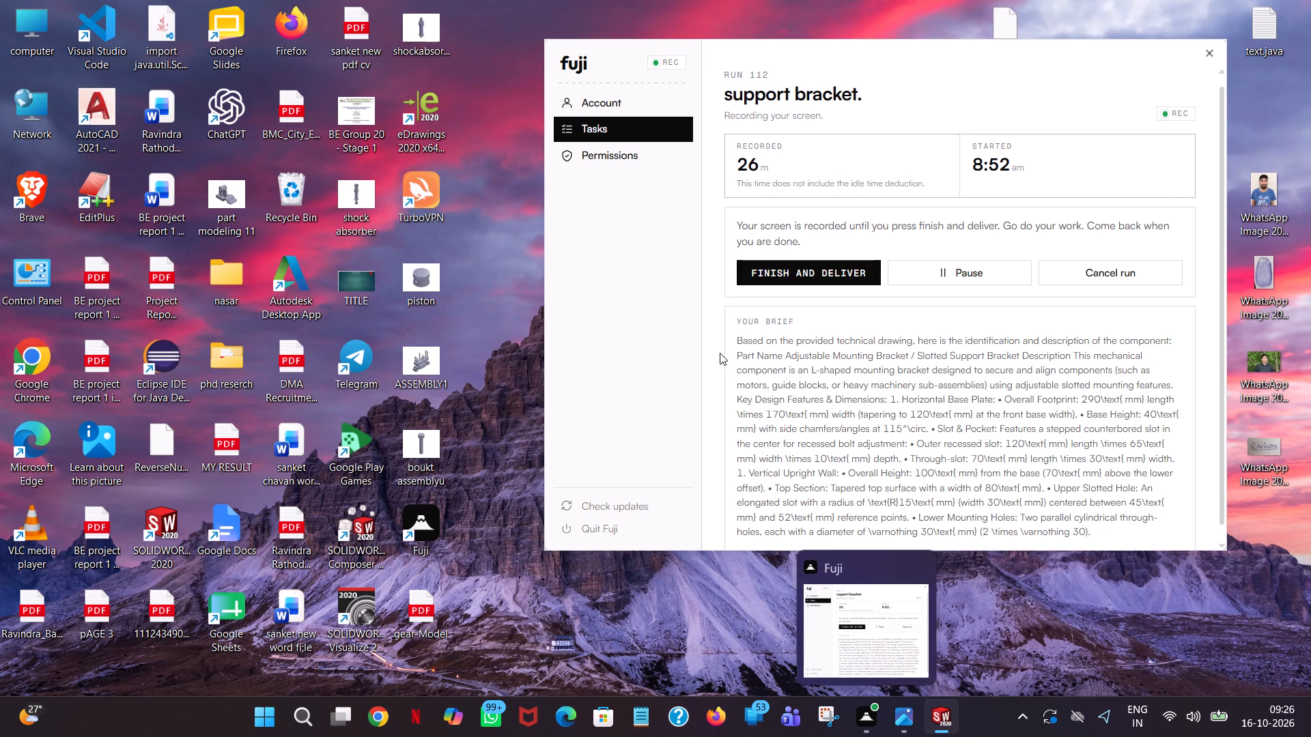
Dimension the radius of the slot's end arc on the negative X side.
click(1241, 82)
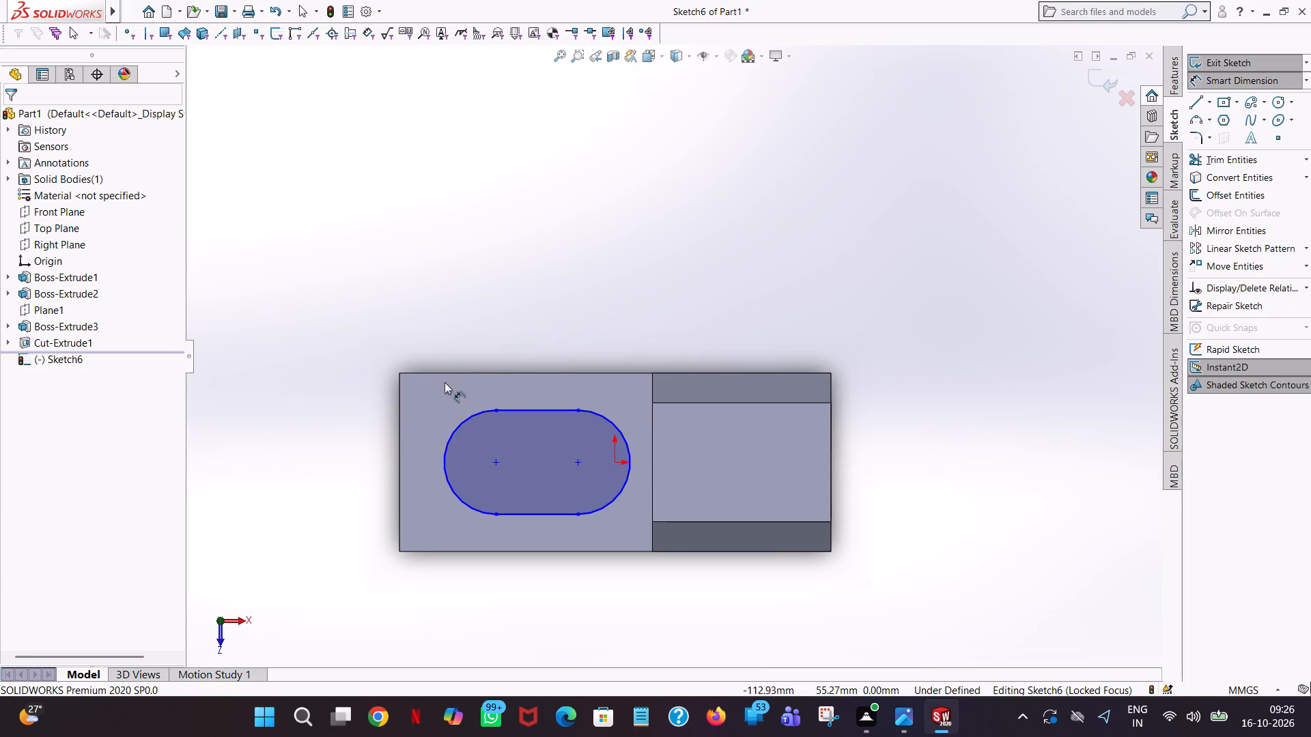
click(448, 447)
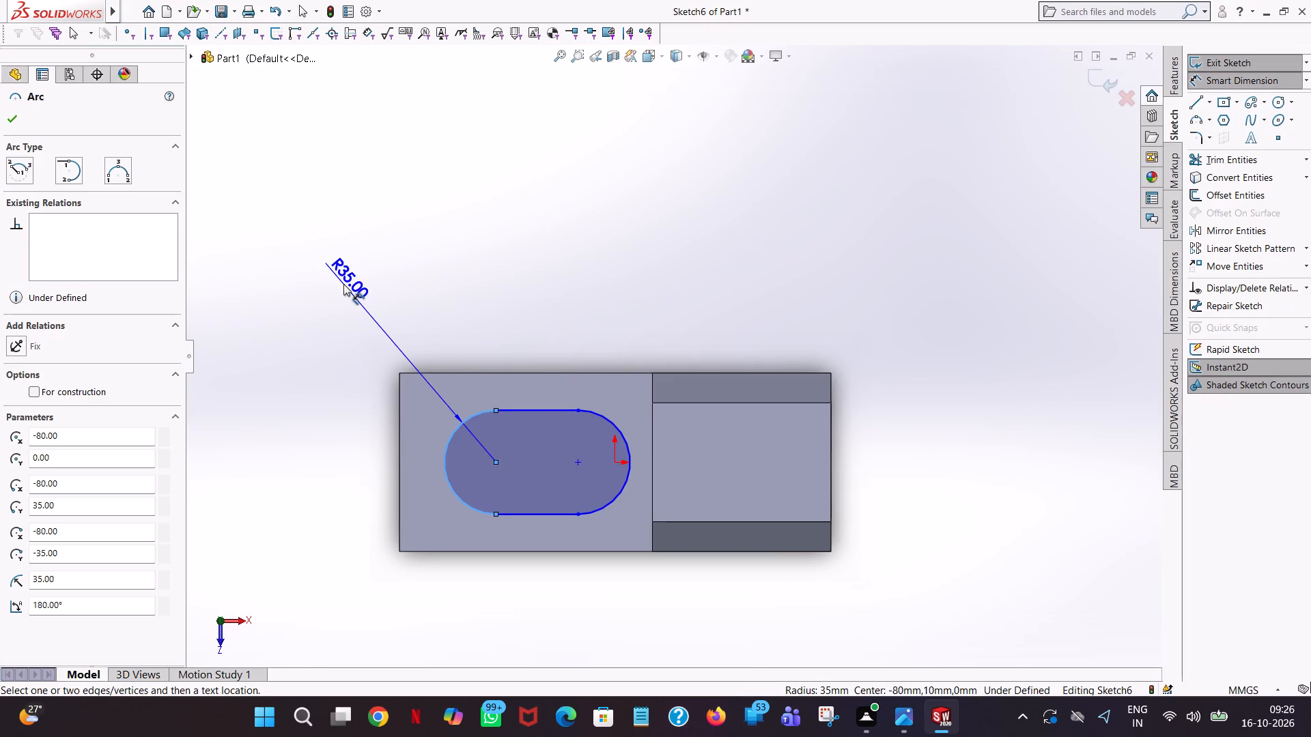
click(343, 284)
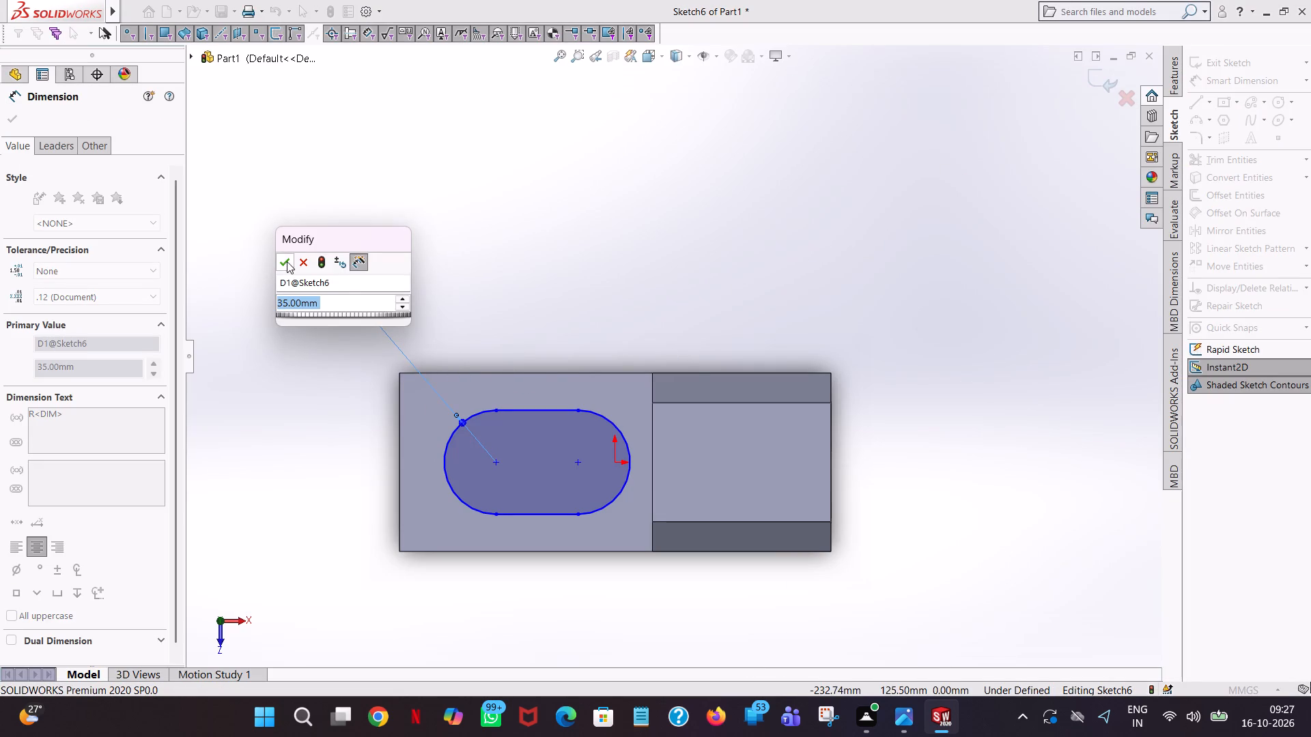
click(288, 257)
click(569, 165)
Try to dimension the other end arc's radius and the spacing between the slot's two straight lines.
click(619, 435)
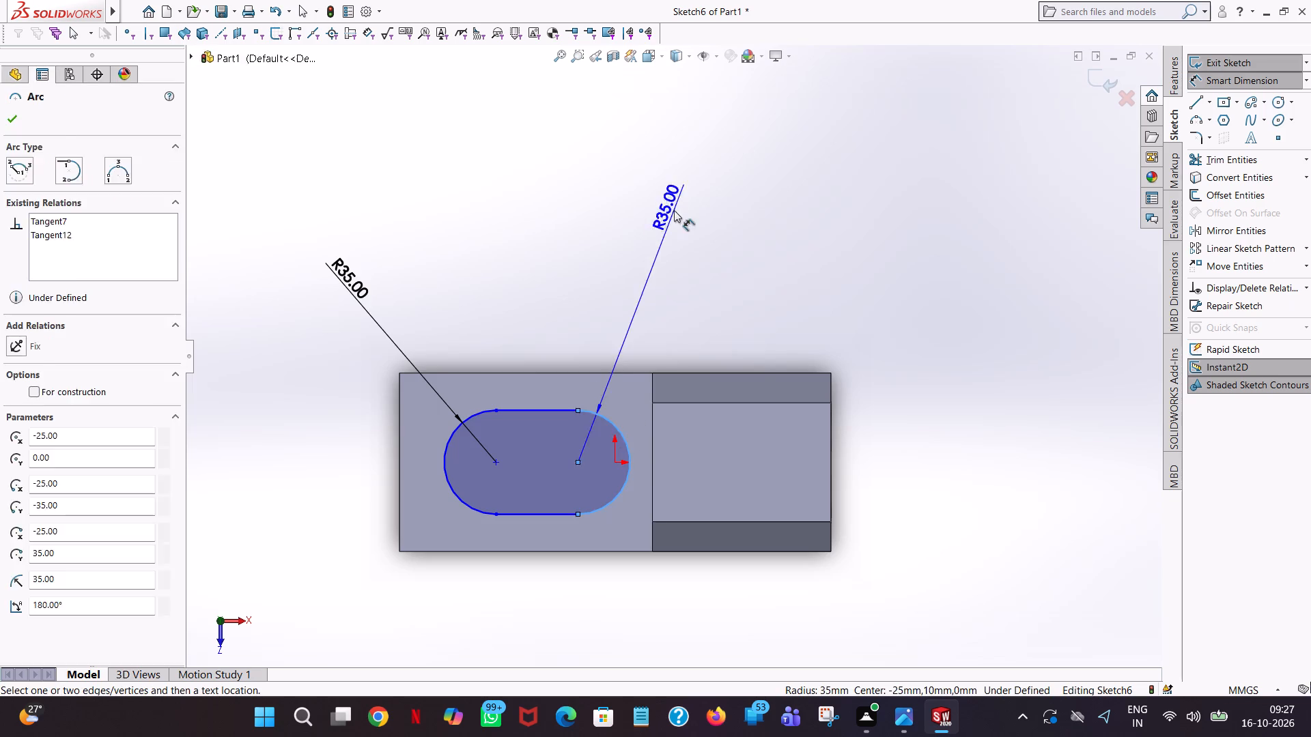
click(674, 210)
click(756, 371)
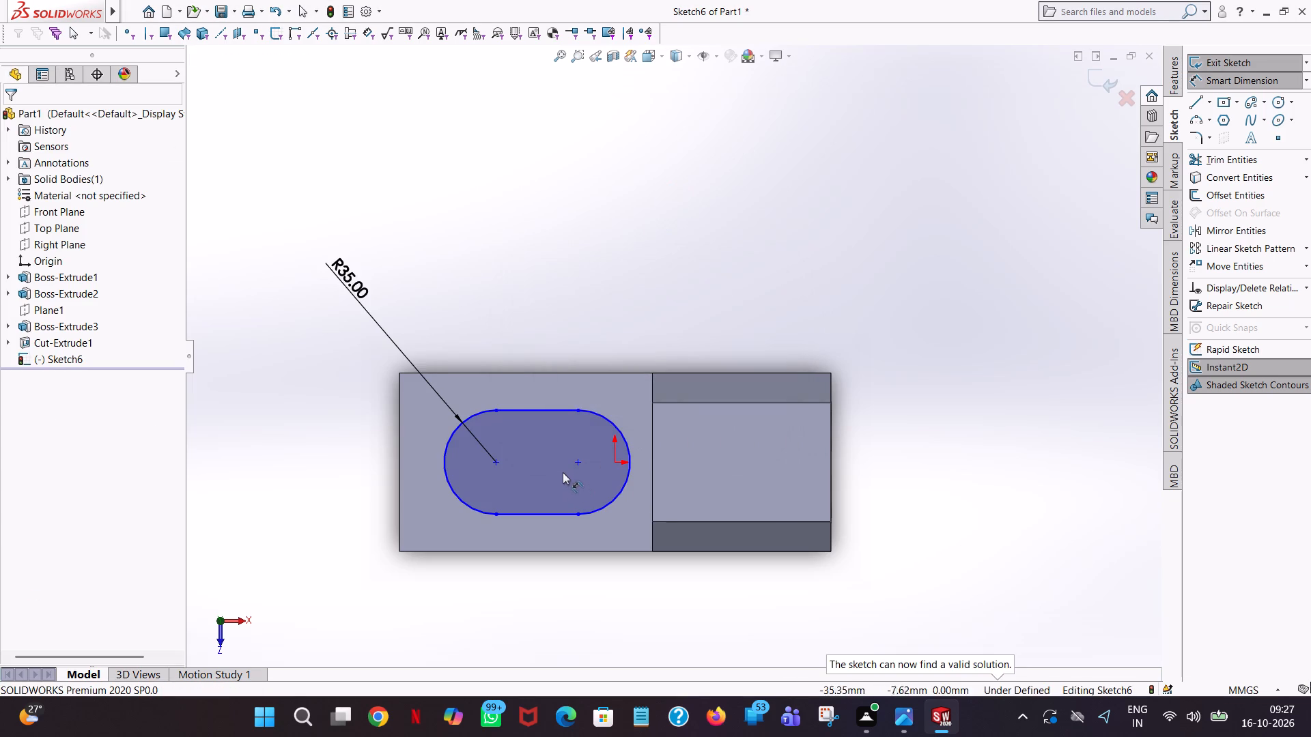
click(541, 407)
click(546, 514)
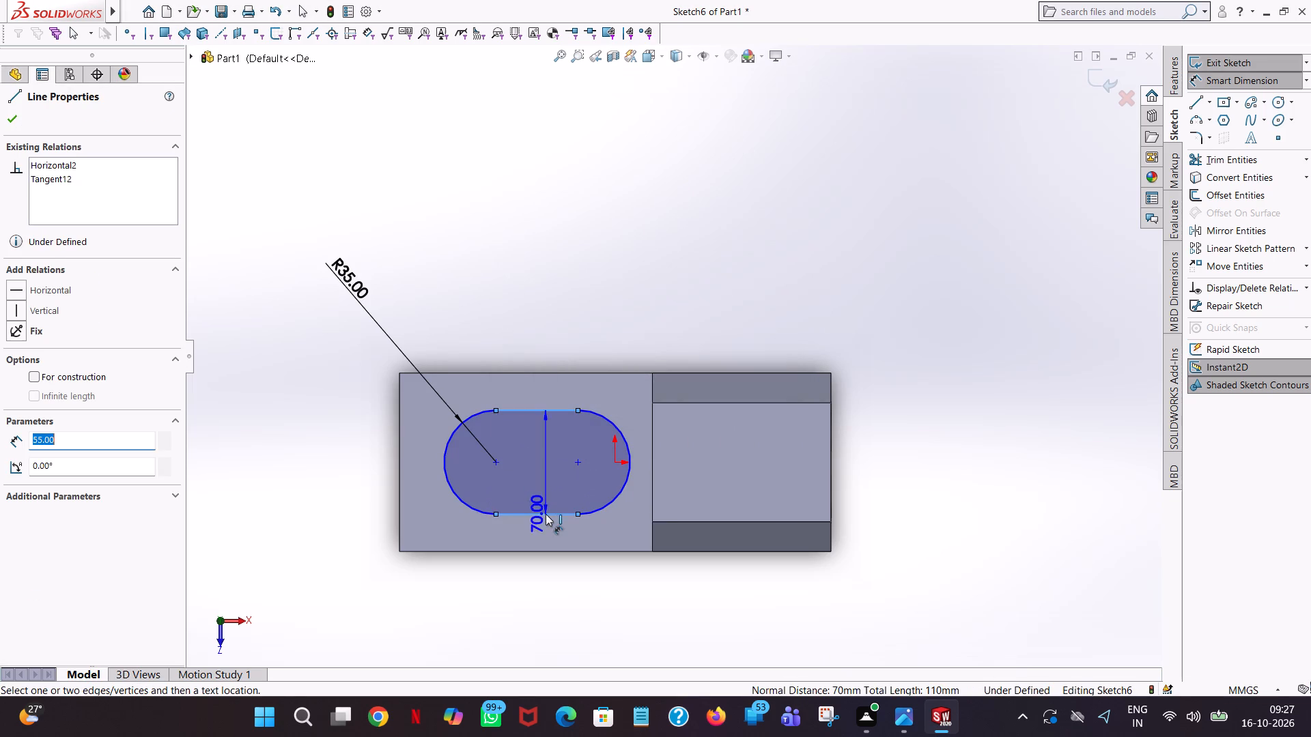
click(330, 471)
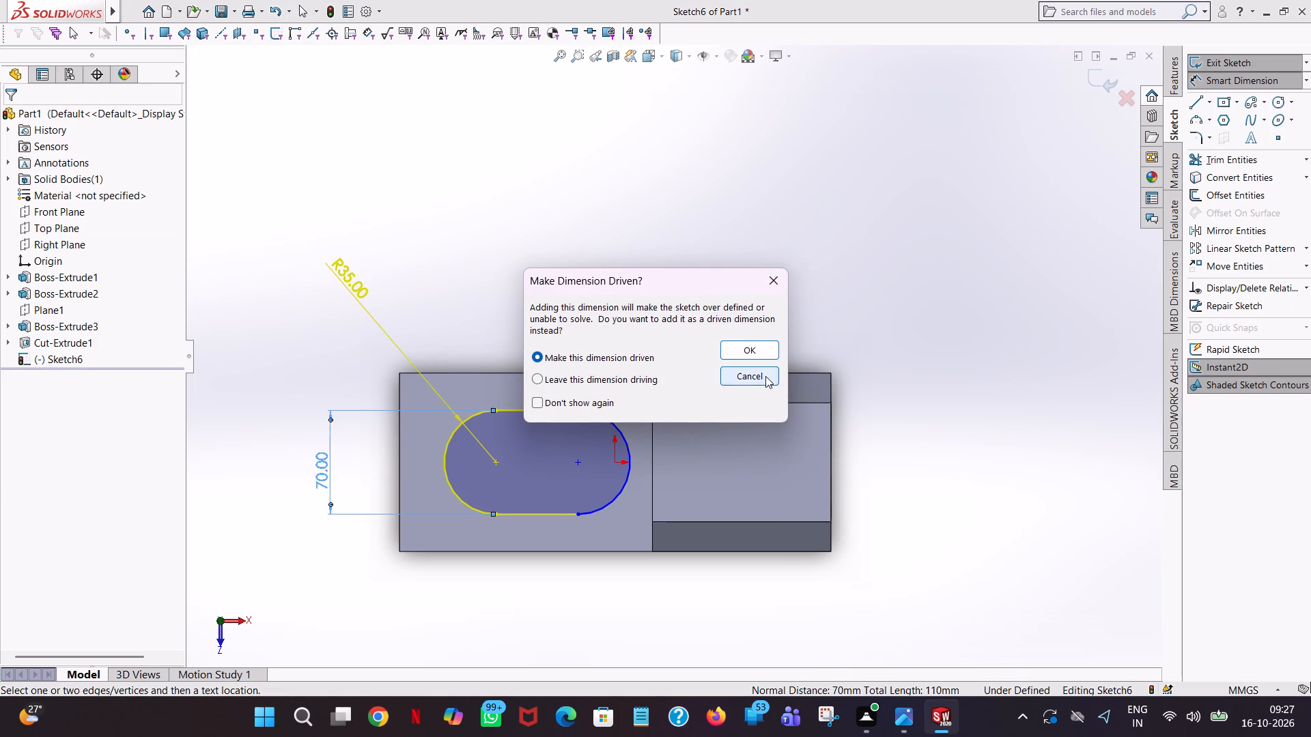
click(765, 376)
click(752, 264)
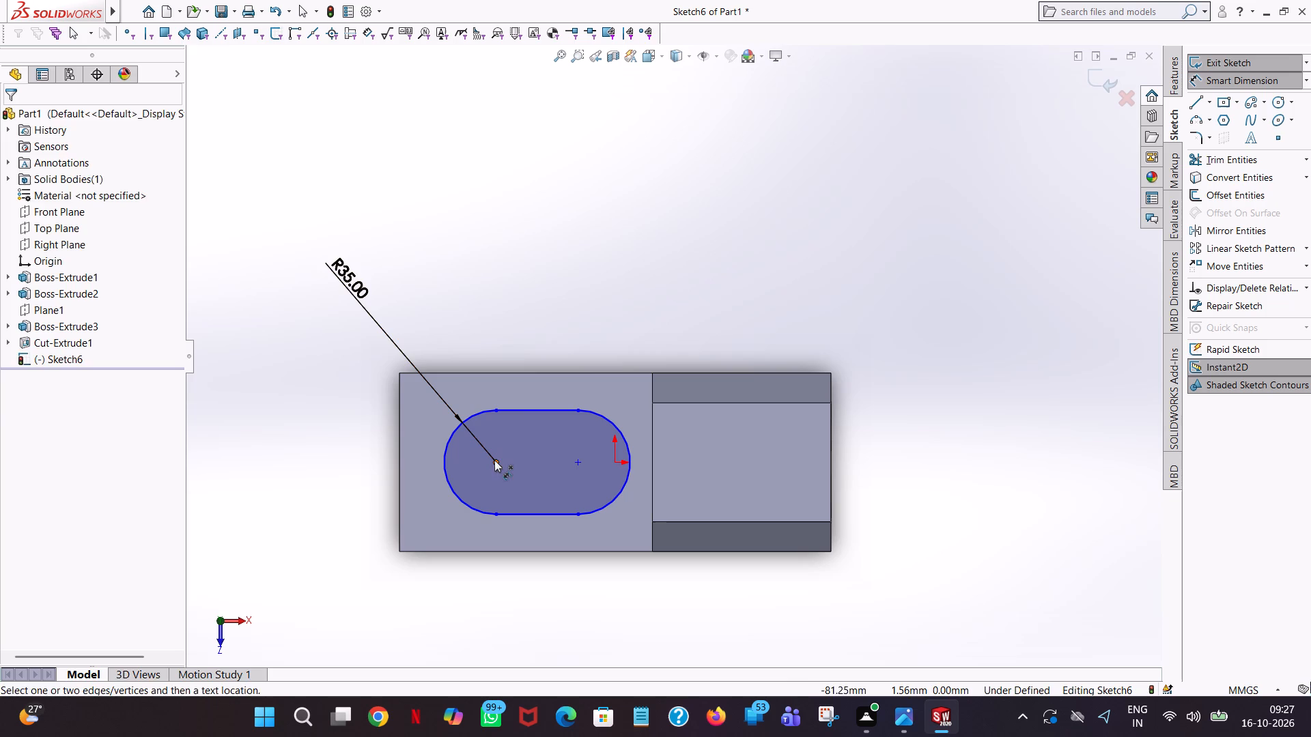
Dimension the horizontal distance from each of the slot's two arc centres to the origin.
click(495, 460)
click(616, 460)
click(599, 581)
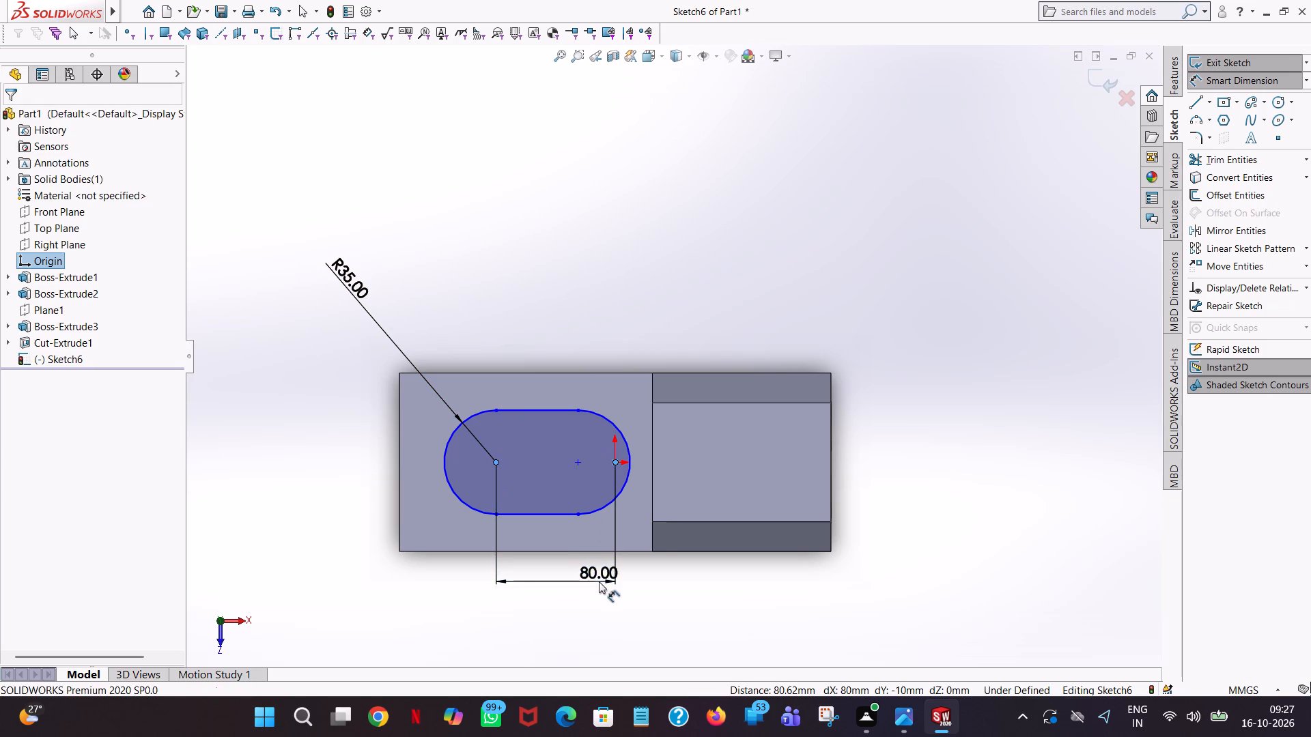
click(544, 558)
click(595, 78)
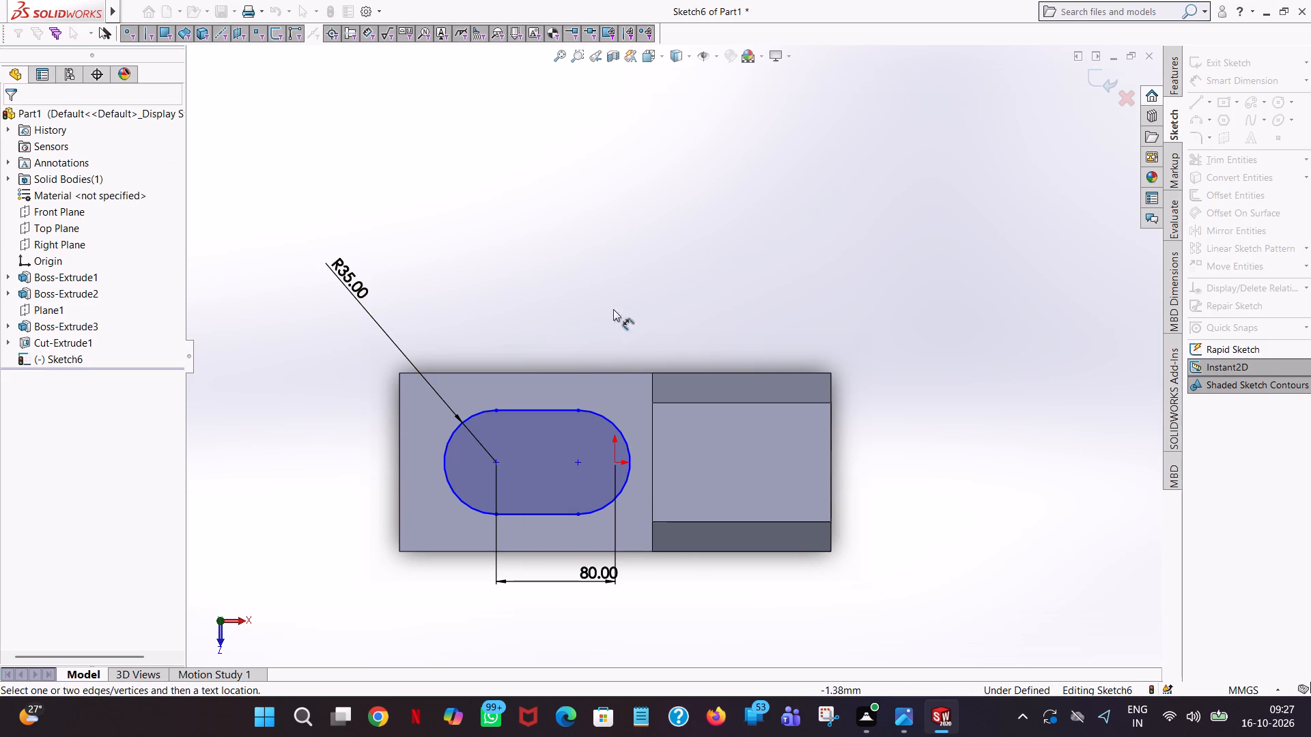
click(582, 460)
click(613, 460)
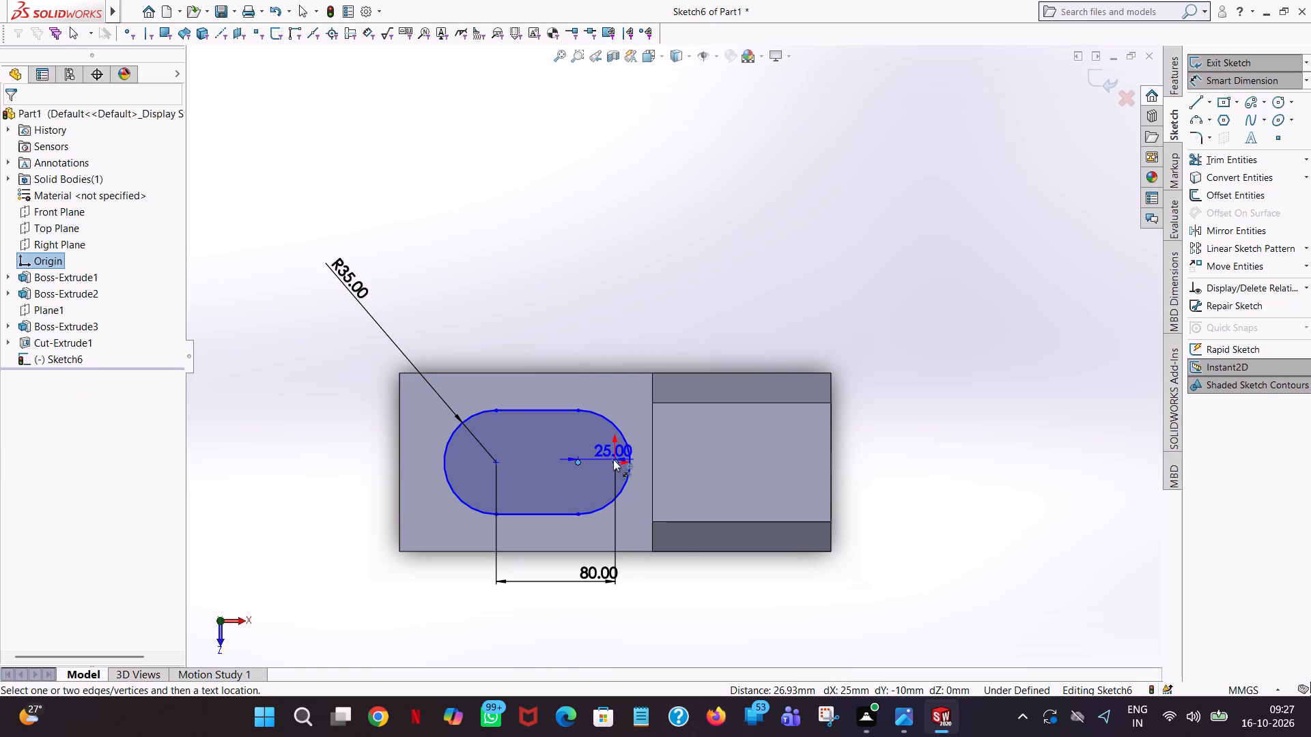
click(628, 227)
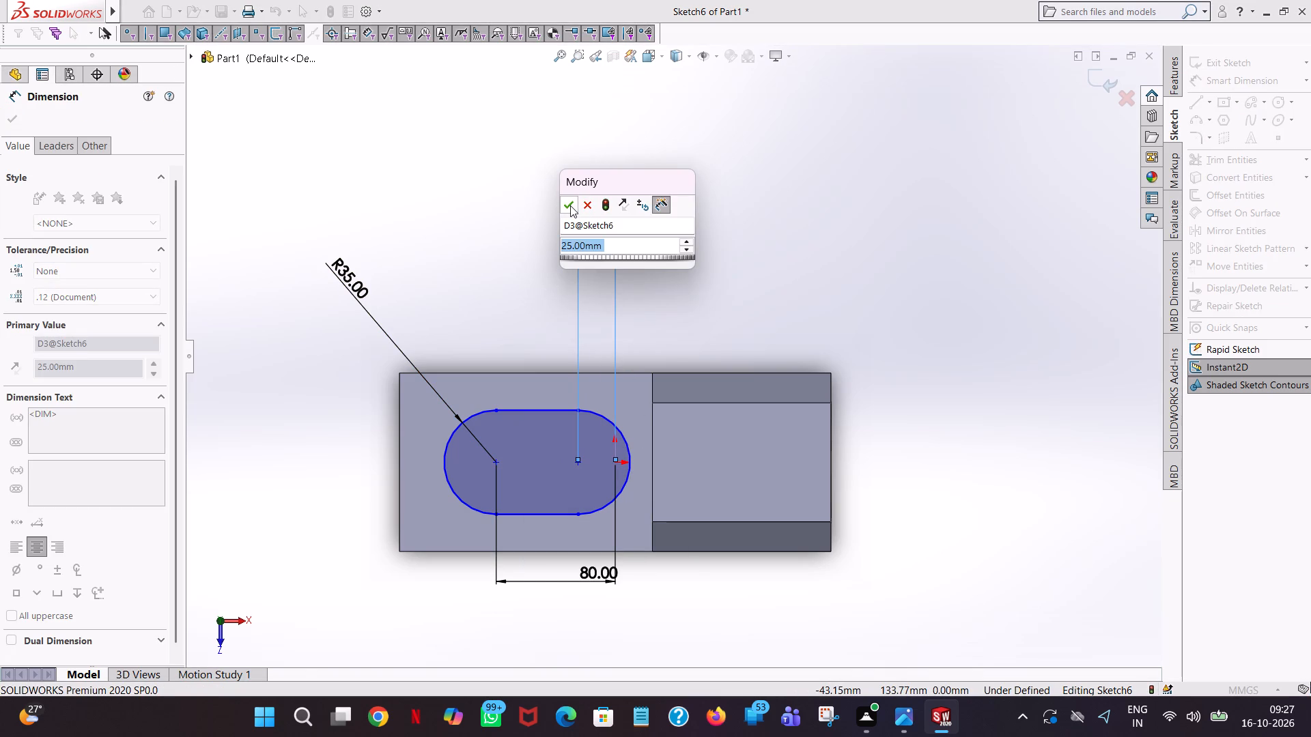
click(570, 205)
click(524, 189)
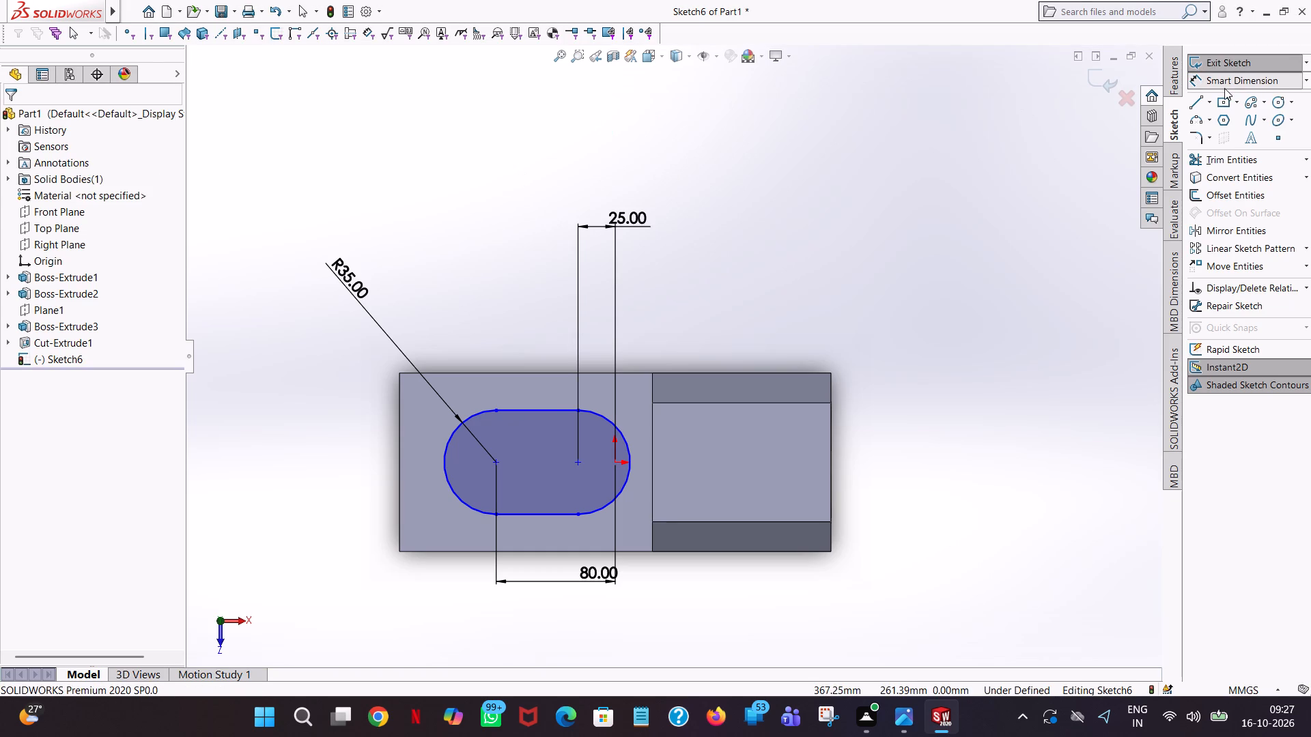
click(1224, 88)
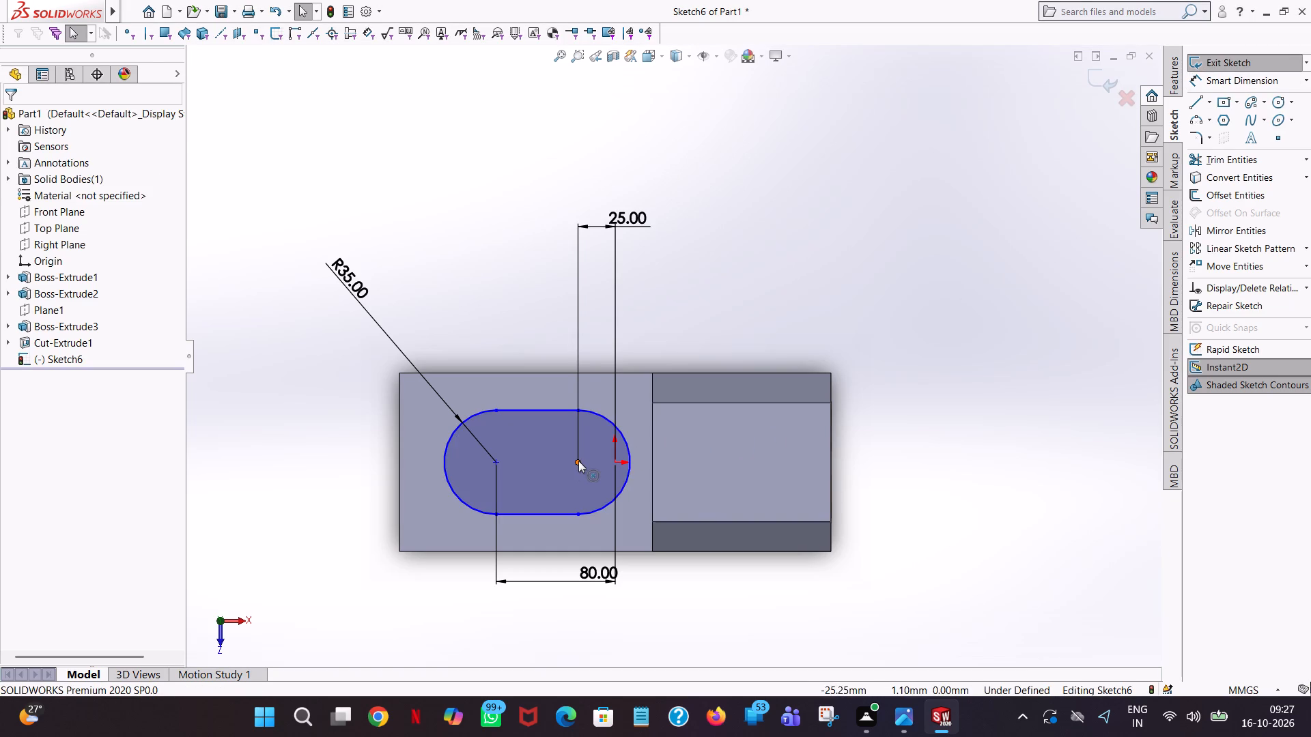
Add a Horizontal relation between the arc centre nearest the origin and the origin.
ctrl+click(578, 461)
ctrl+click(615, 463)
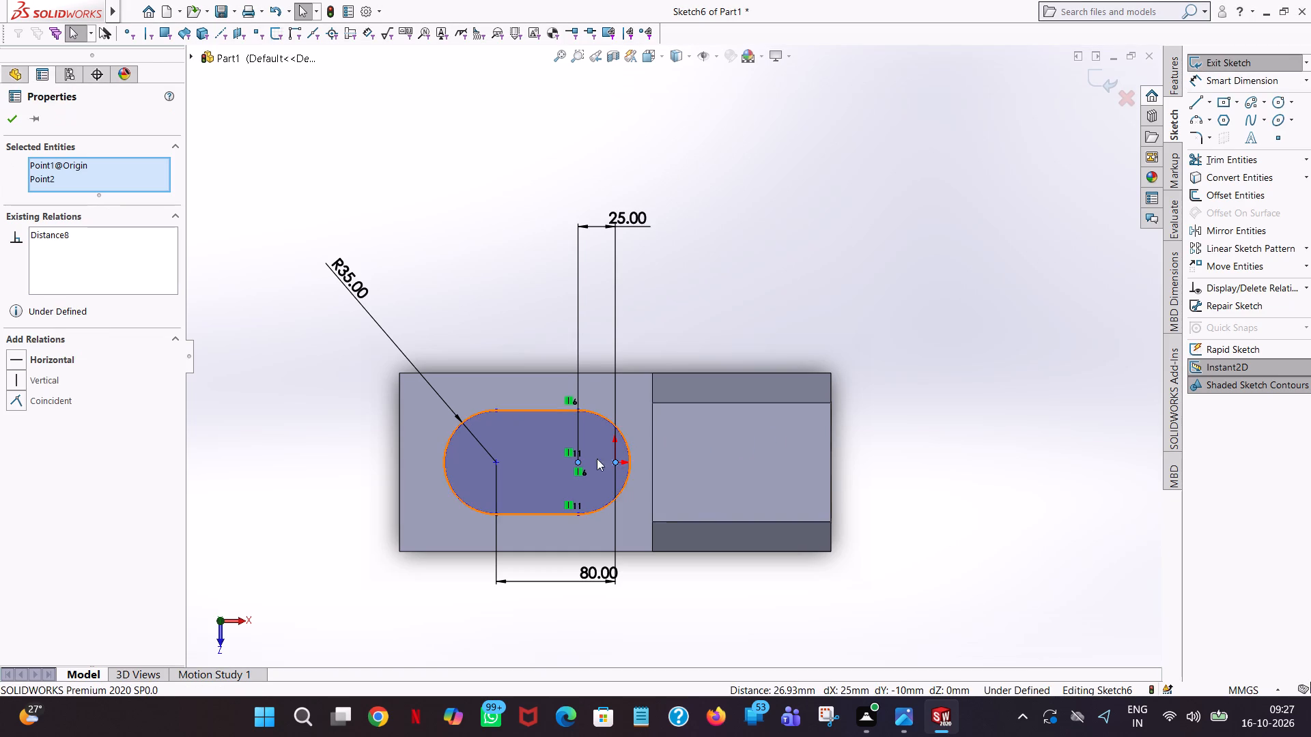
click(42, 359)
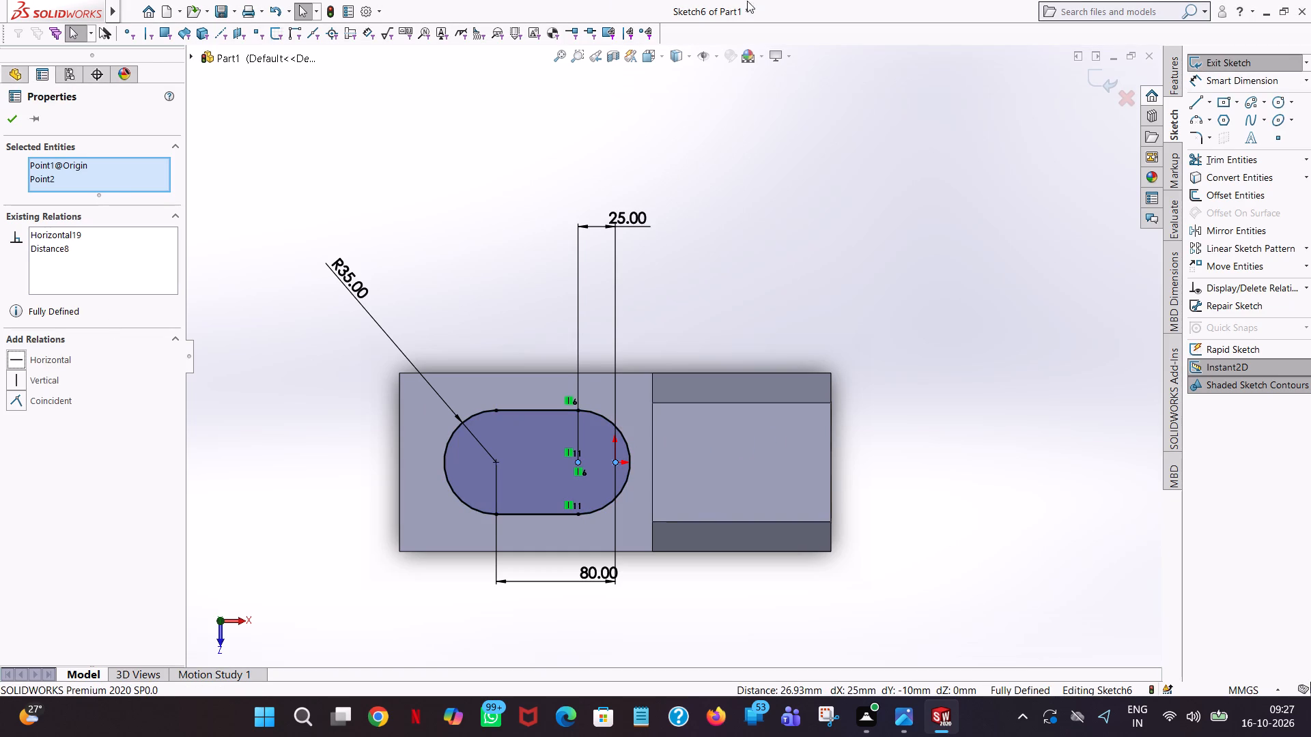
click(912, 162)
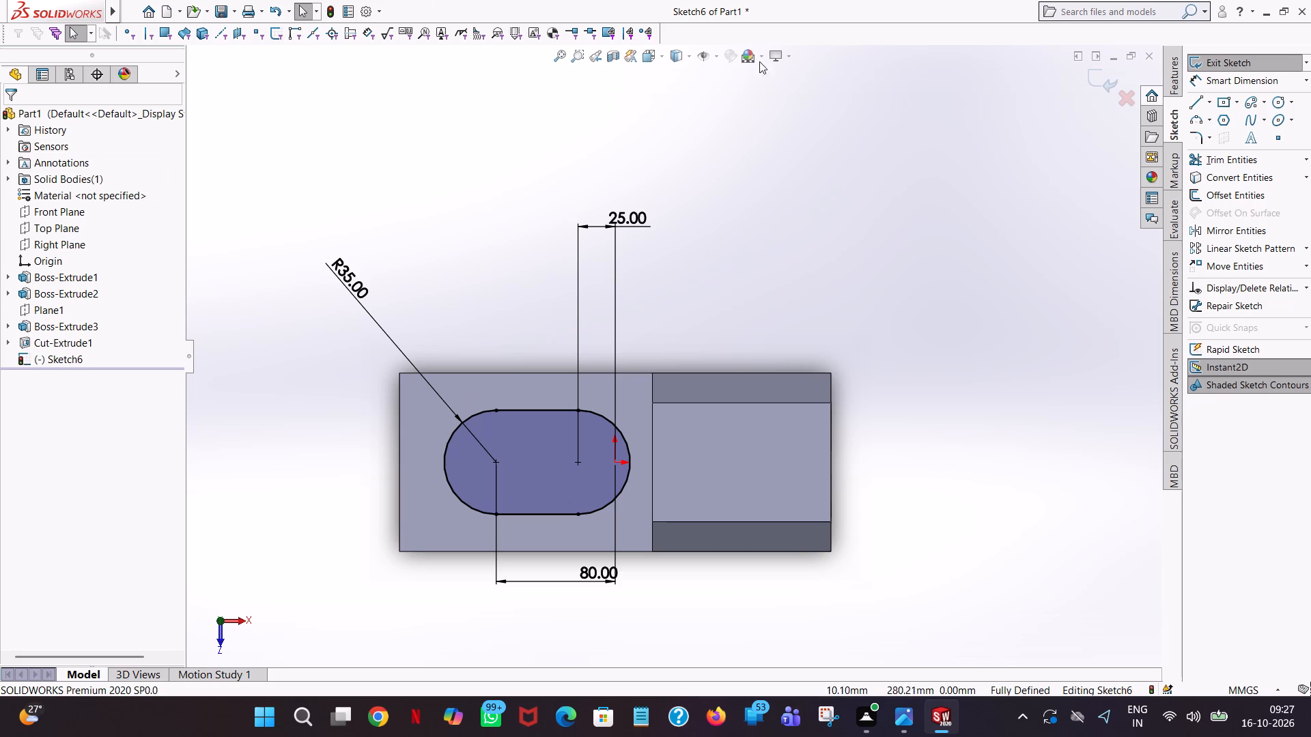
Cut-extrude the slot profile into the base with a Blind depth of 10 mm.
click(1172, 70)
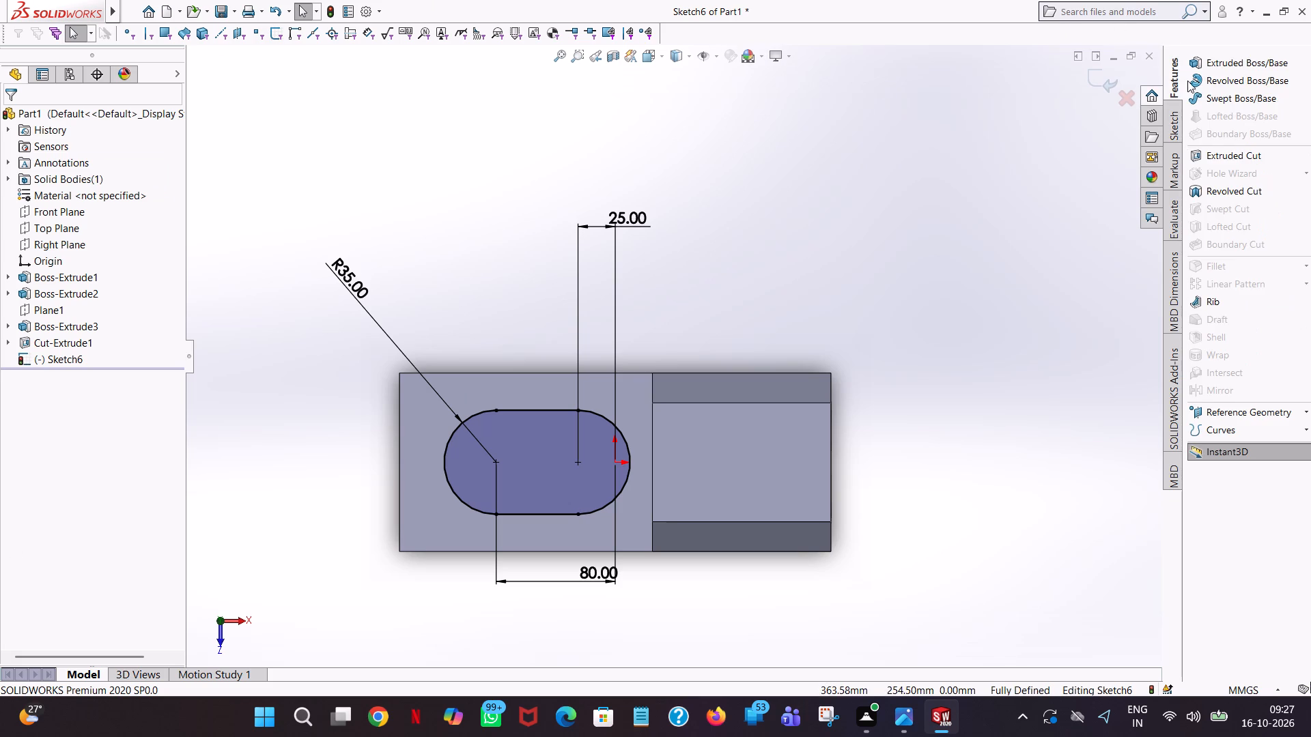
click(1222, 150)
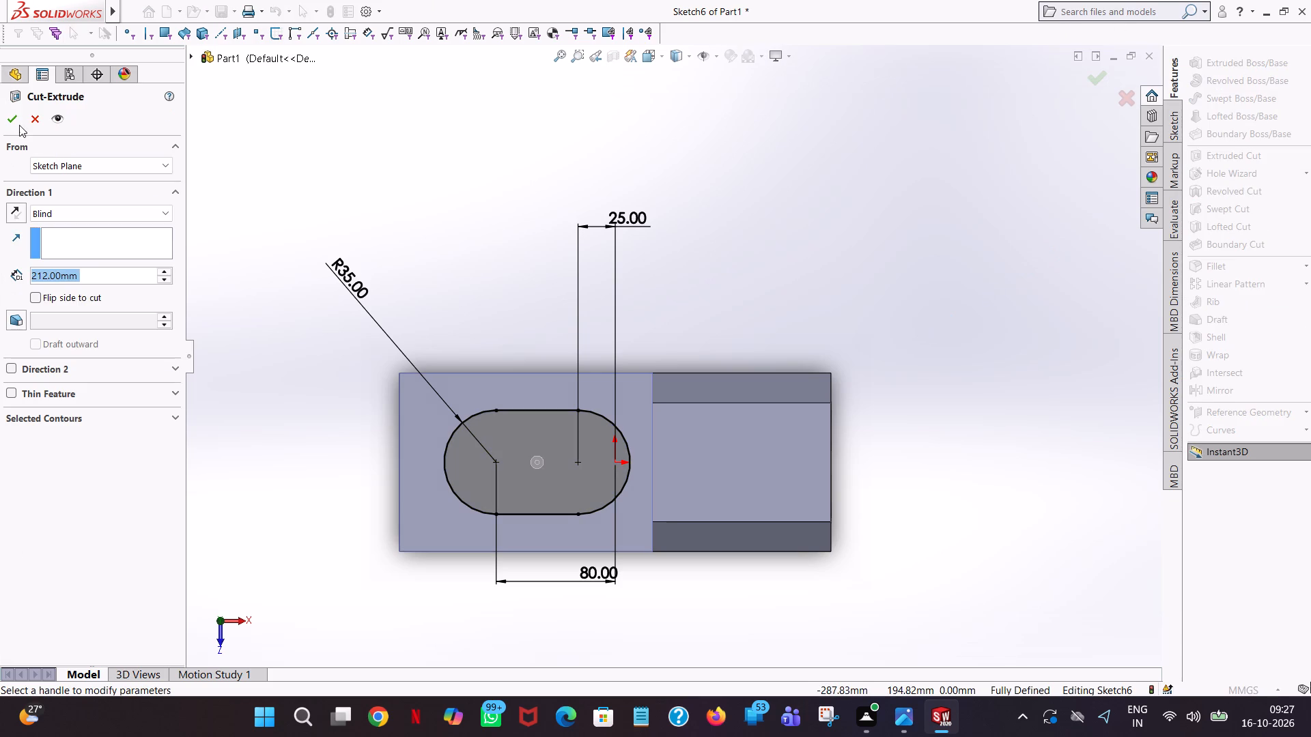
text(10)
click(529, 145)
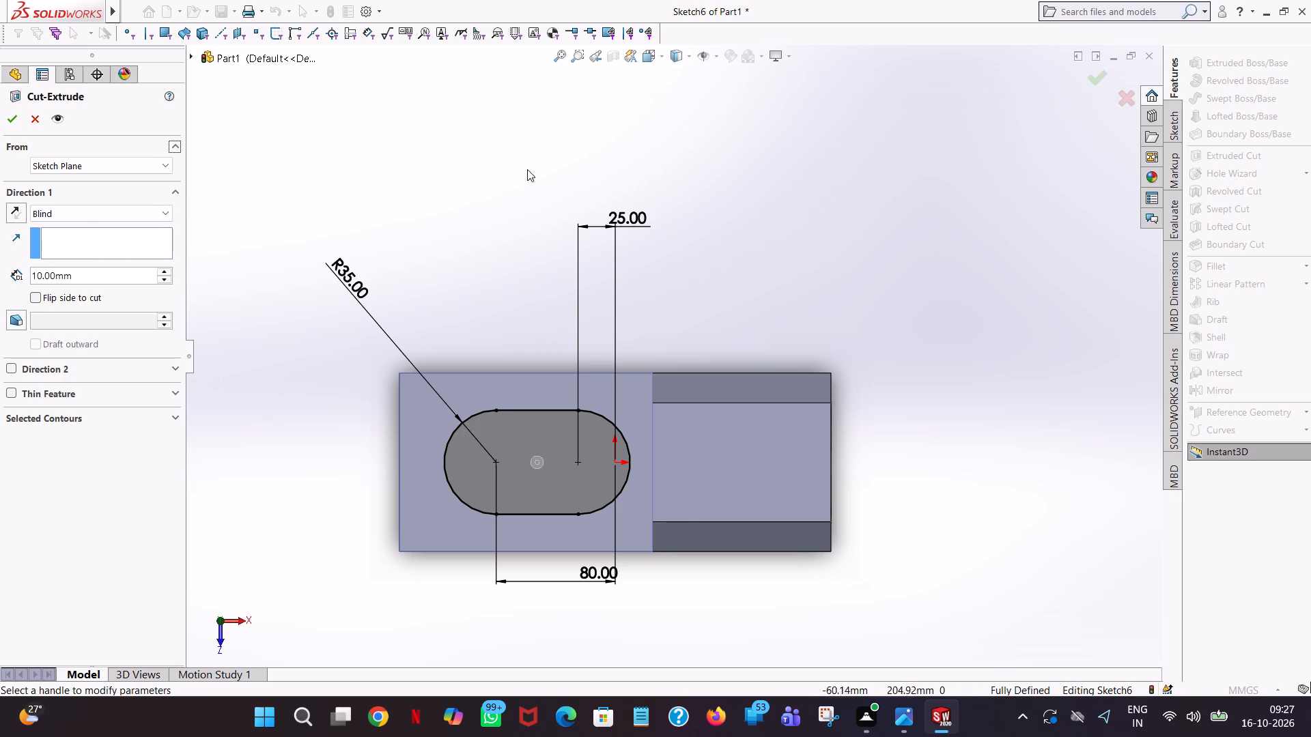
scroll(537, 236, up, 1)
middle_drag(537, 236, 559, 42)
scroll(559, 42, up, 1)
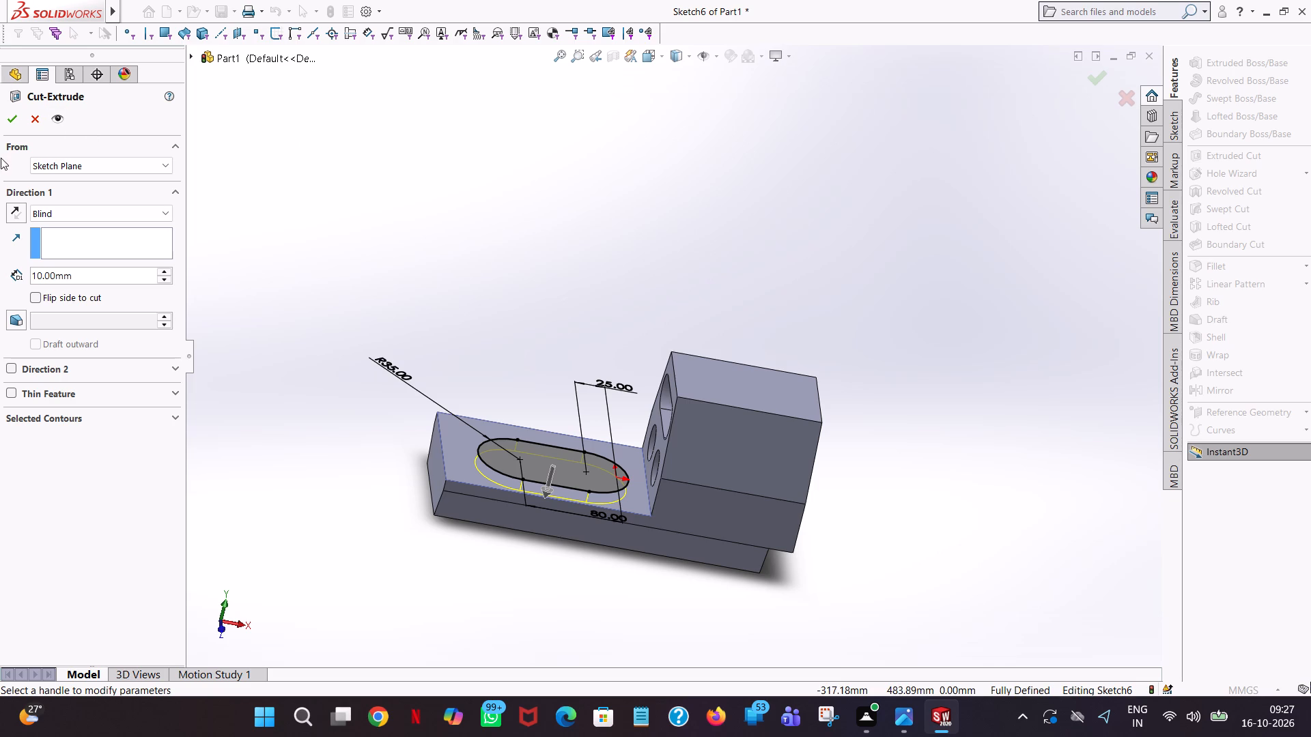
click(8, 113)
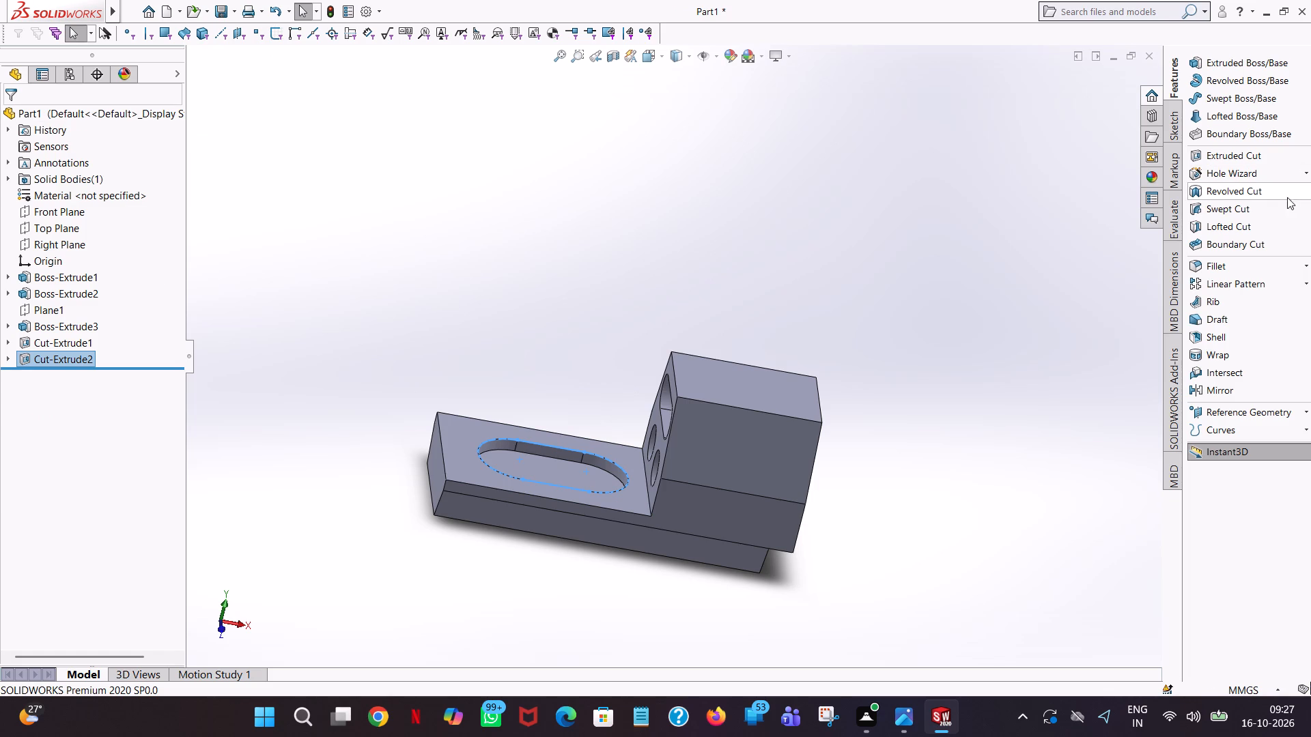
Start a new extruded-cut sketch on the floor of the recessed slot in the base.
click(1212, 158)
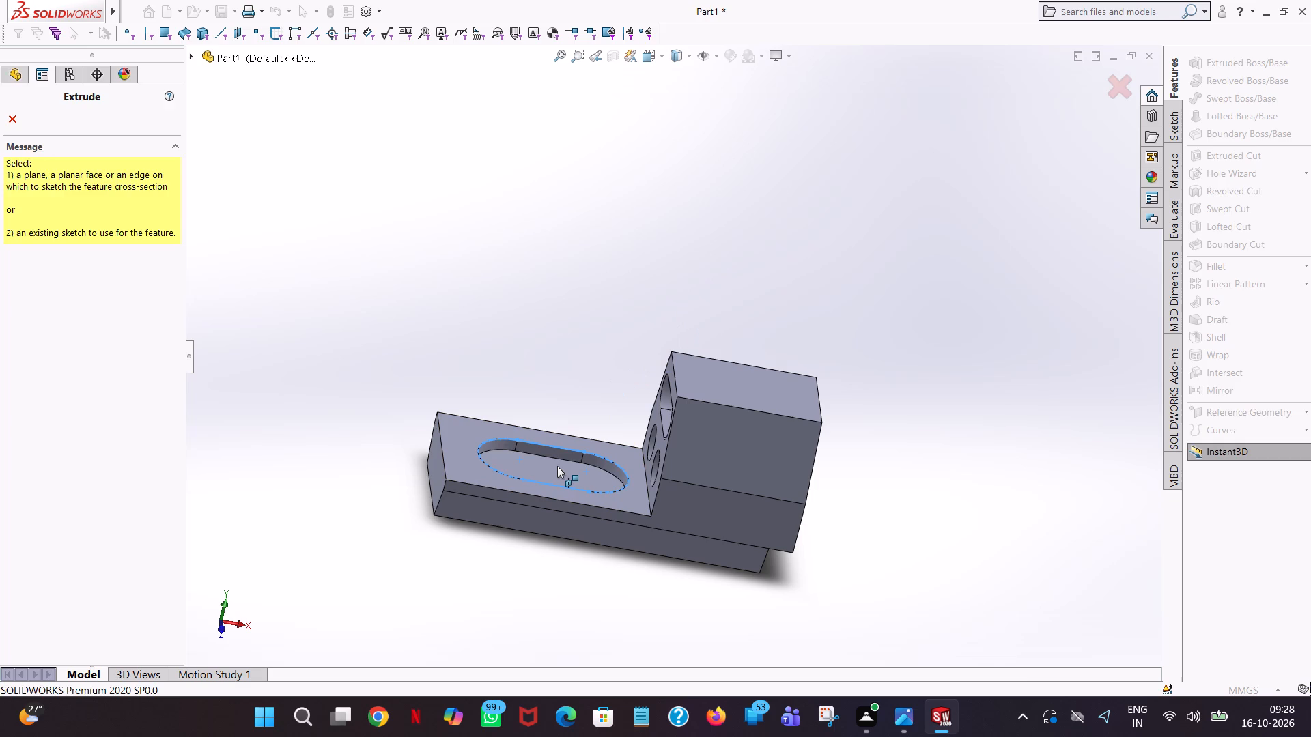
click(556, 466)
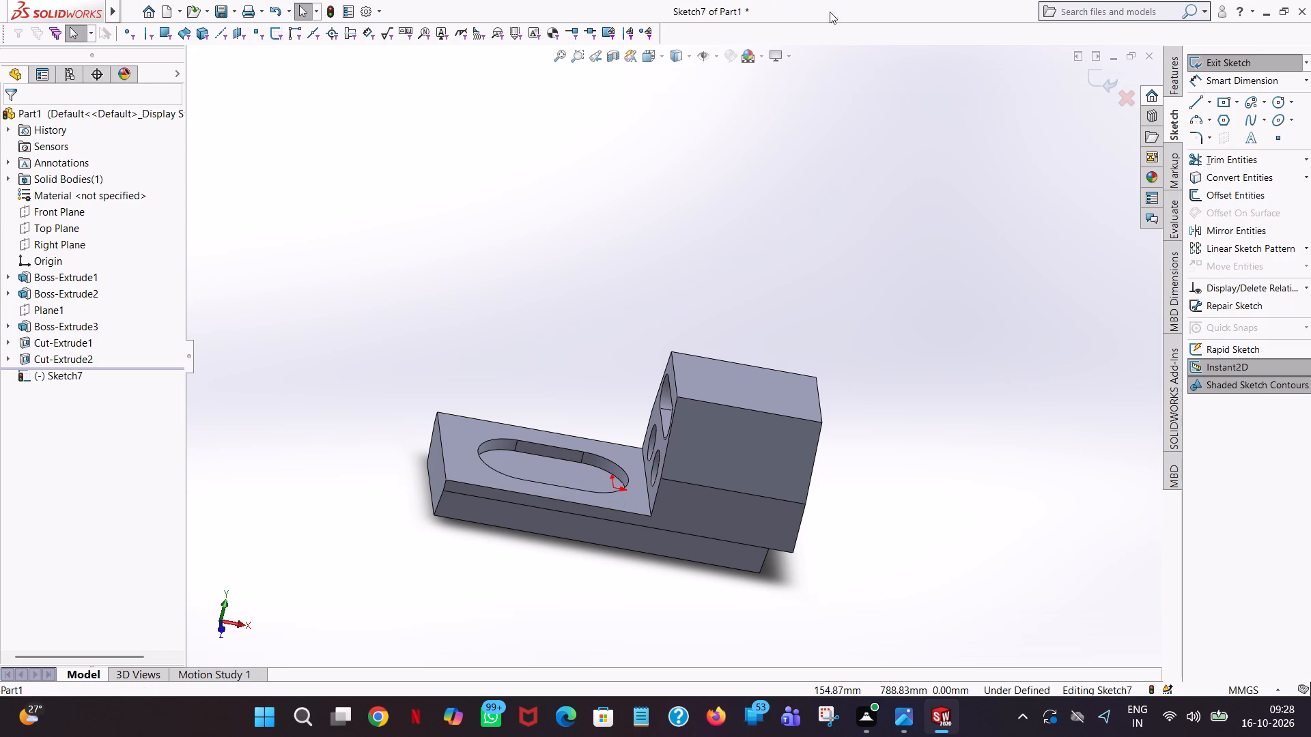
click(660, 57)
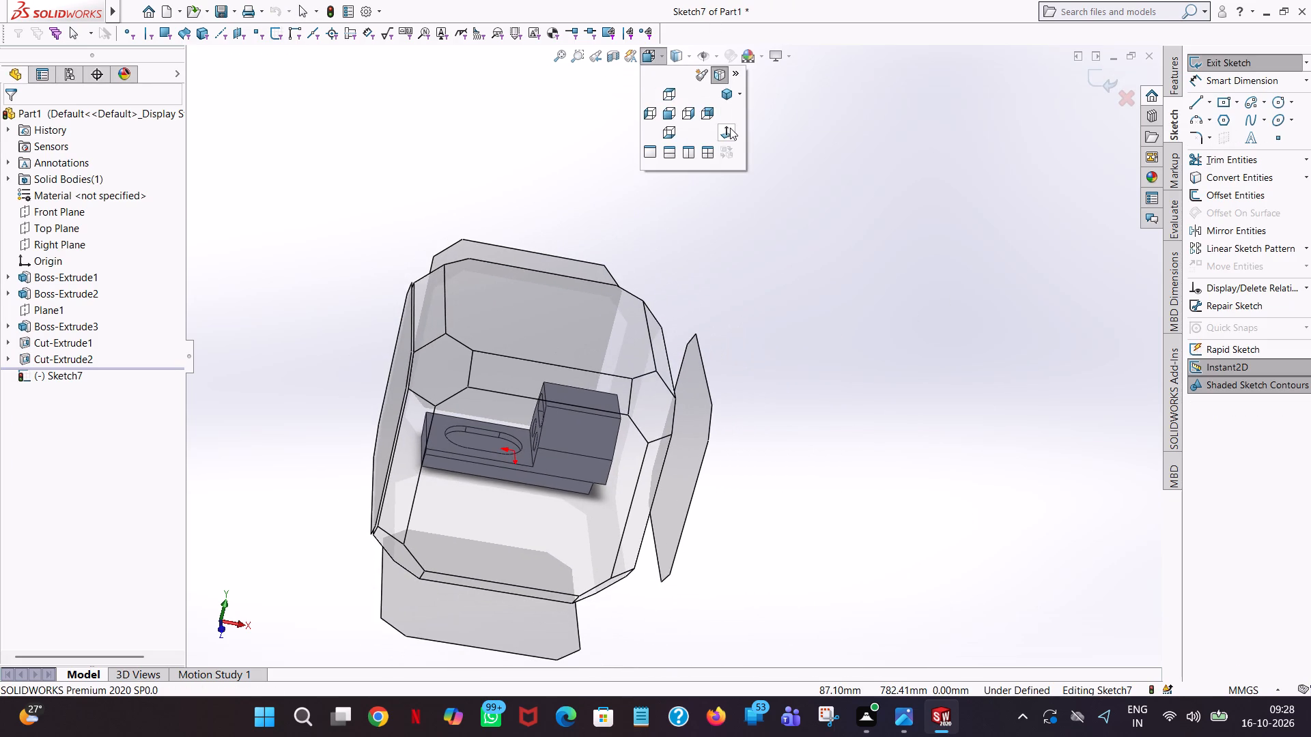
click(730, 128)
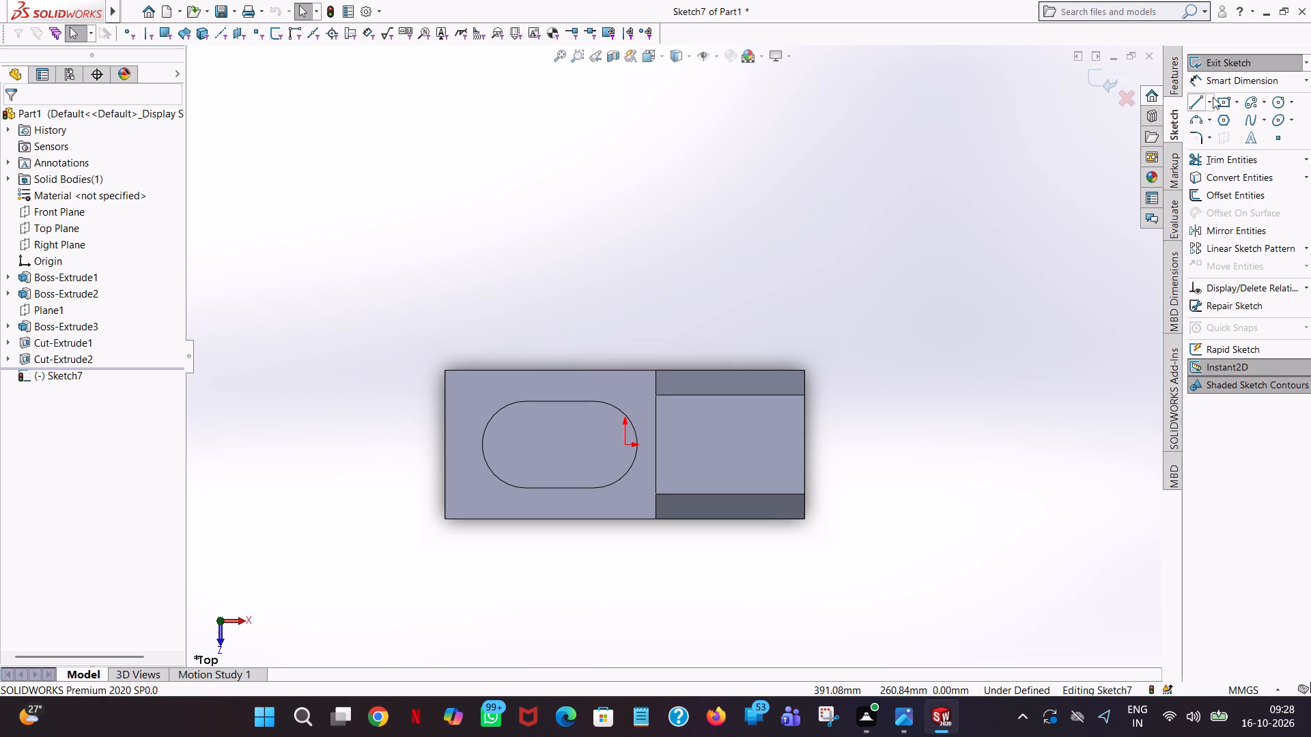
Sketch a circle of radius 16 mm centred on the recess's arc centre farthest from the origin.
click(1280, 97)
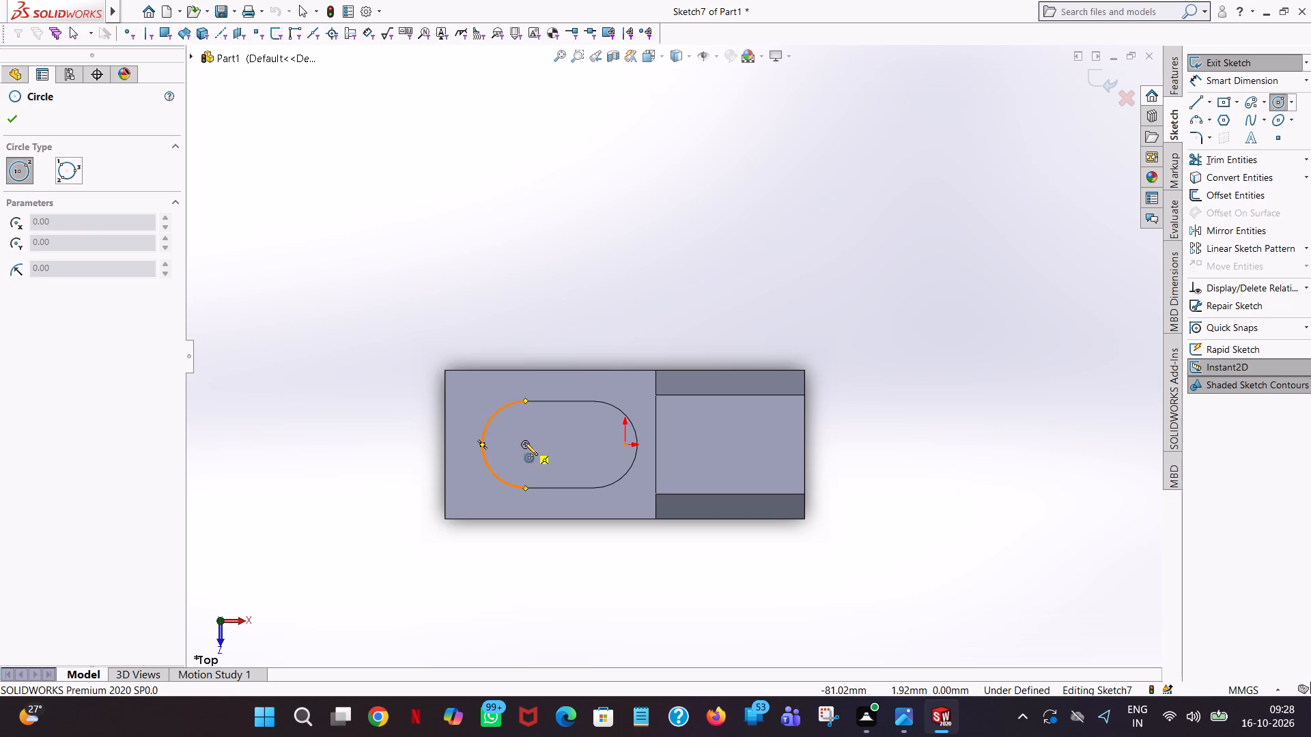
click(524, 442)
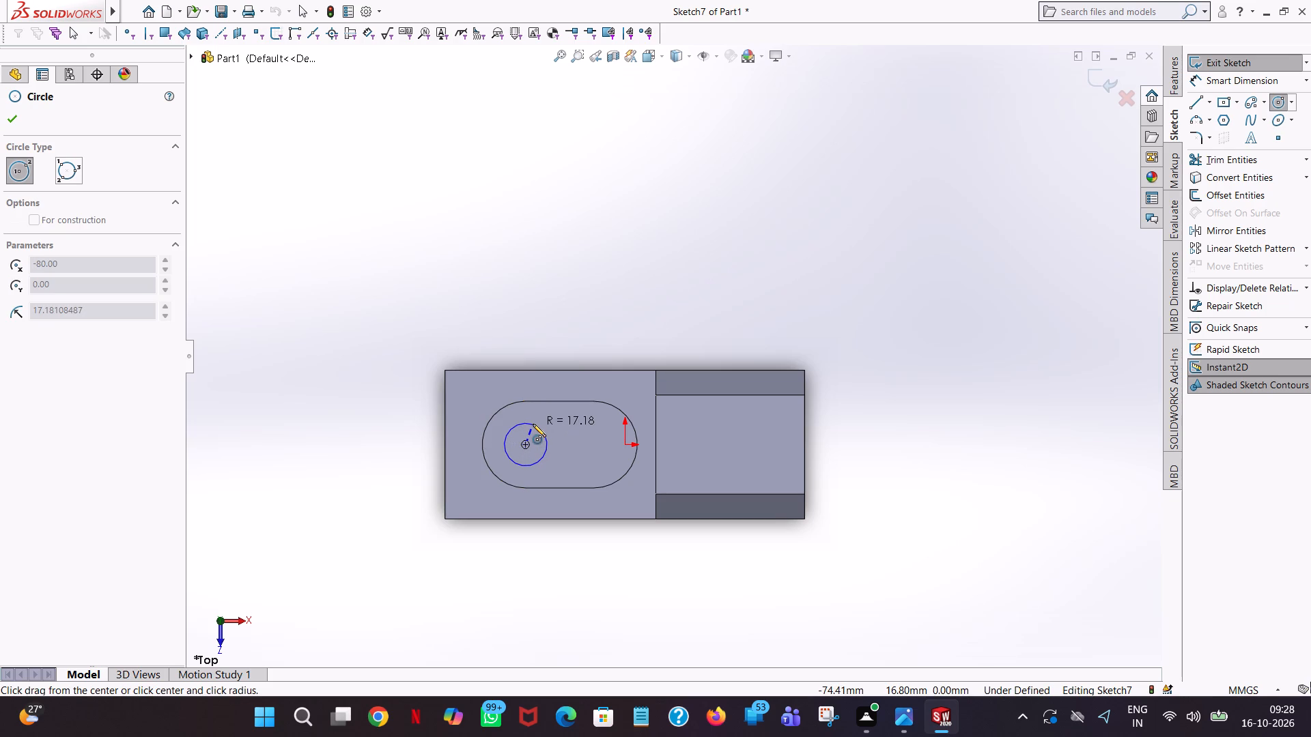
text(16)
key(Return)
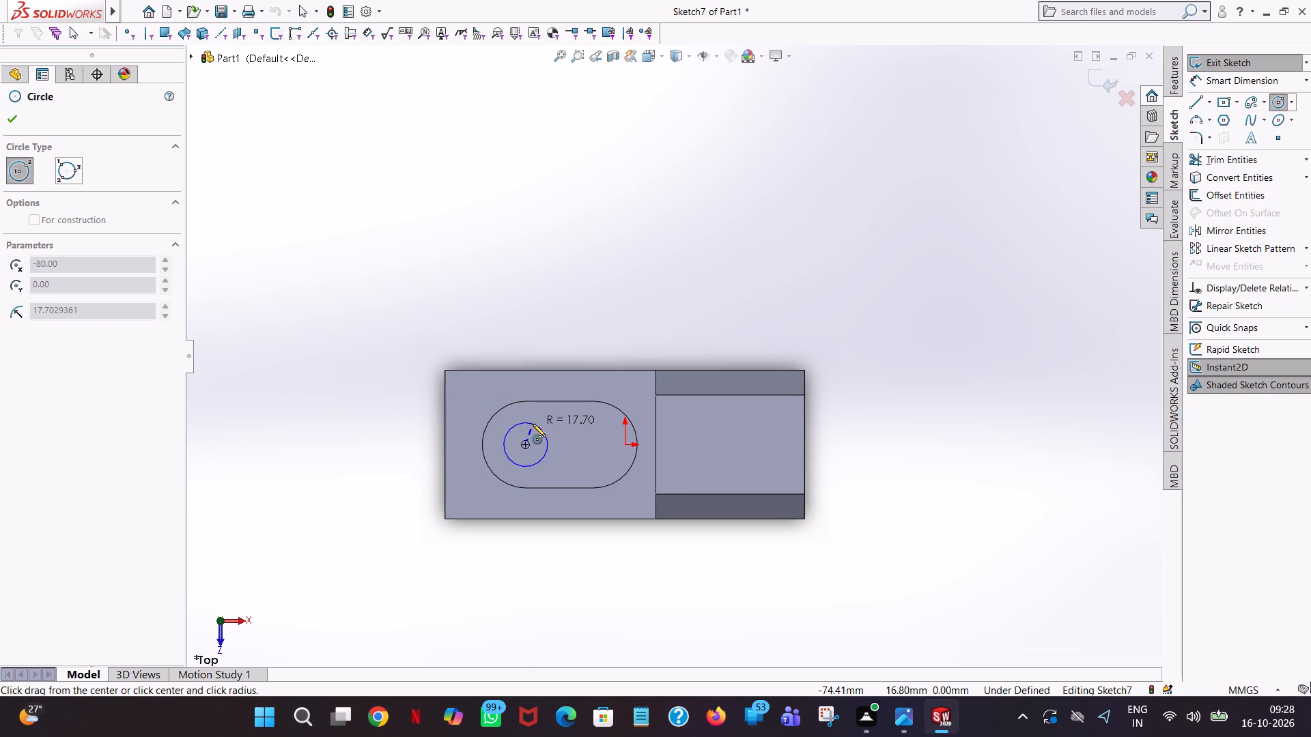
click(533, 424)
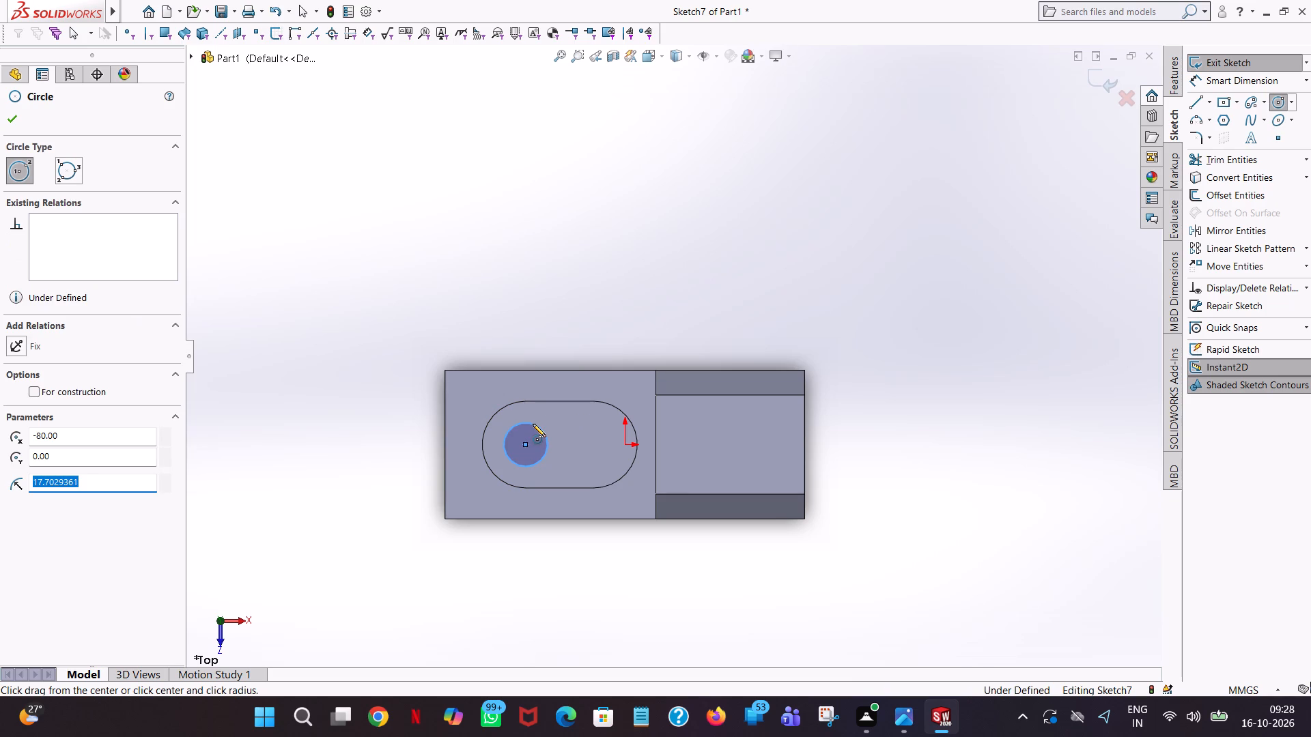
right_click(533, 424)
click(586, 433)
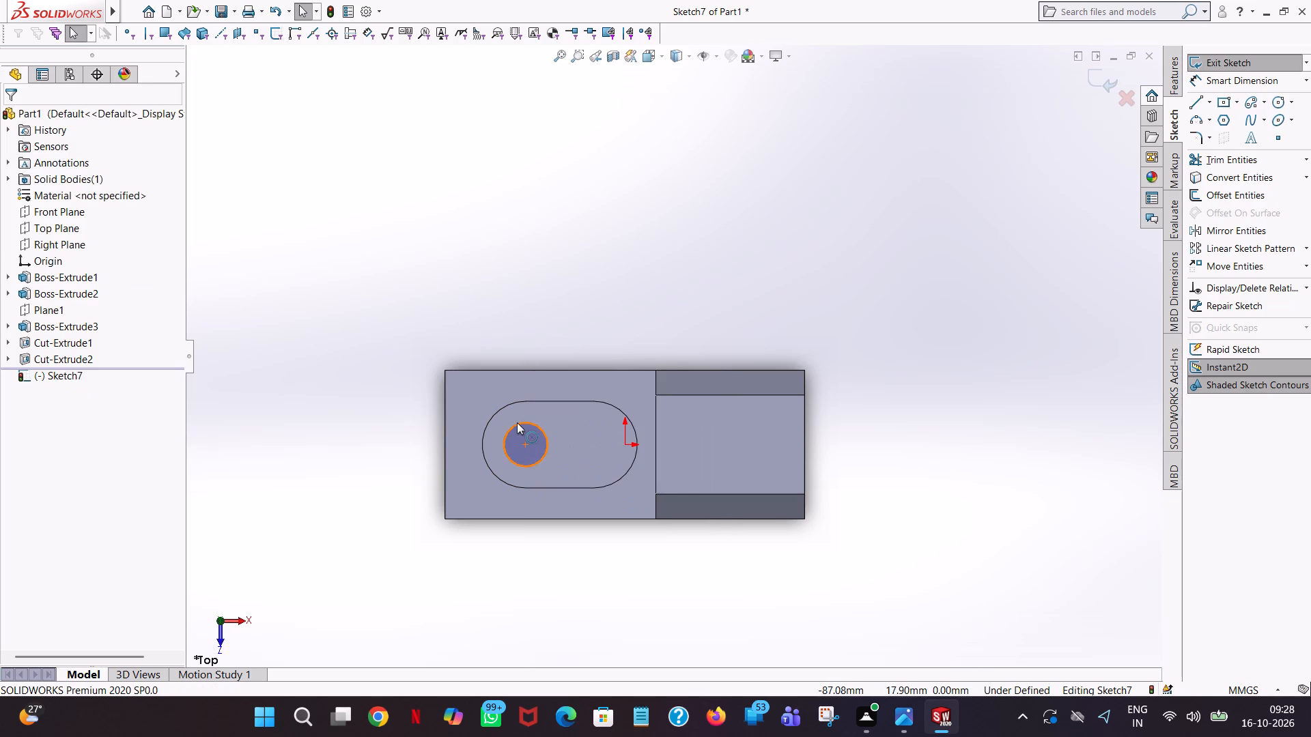
click(517, 422)
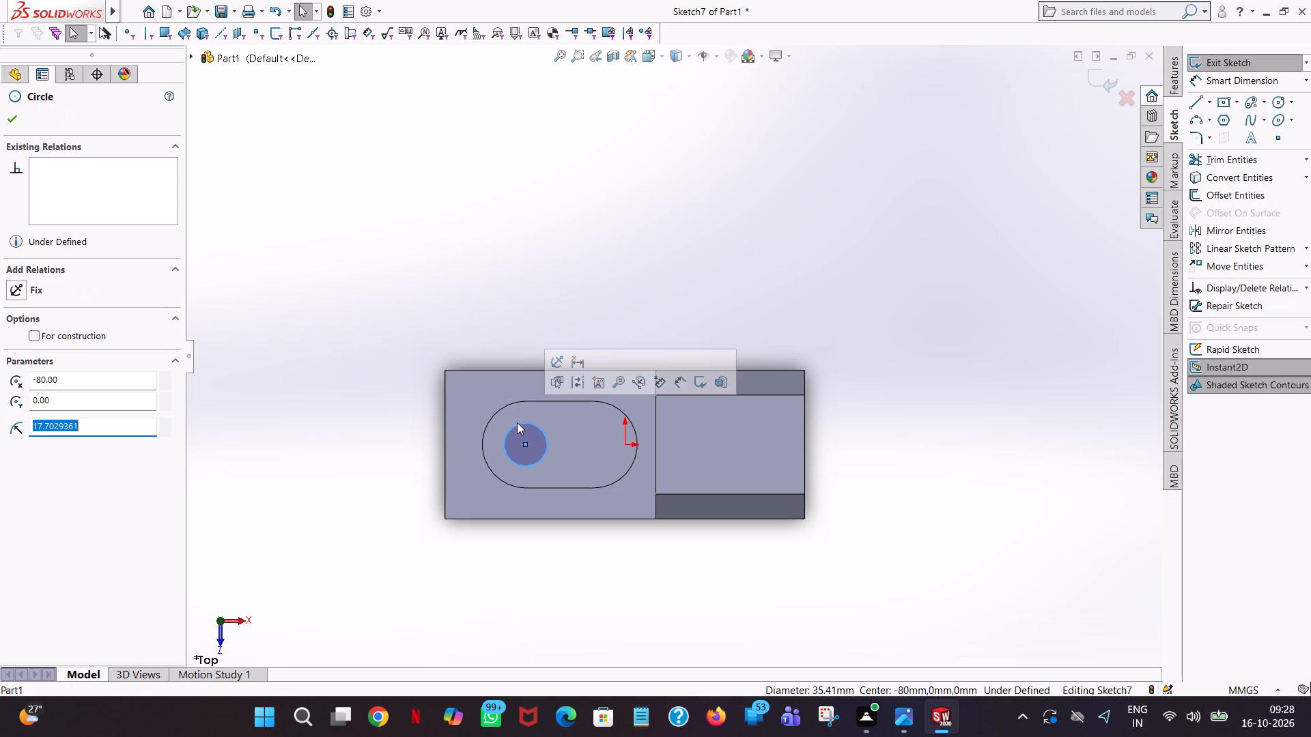
text(16)
key(Return)
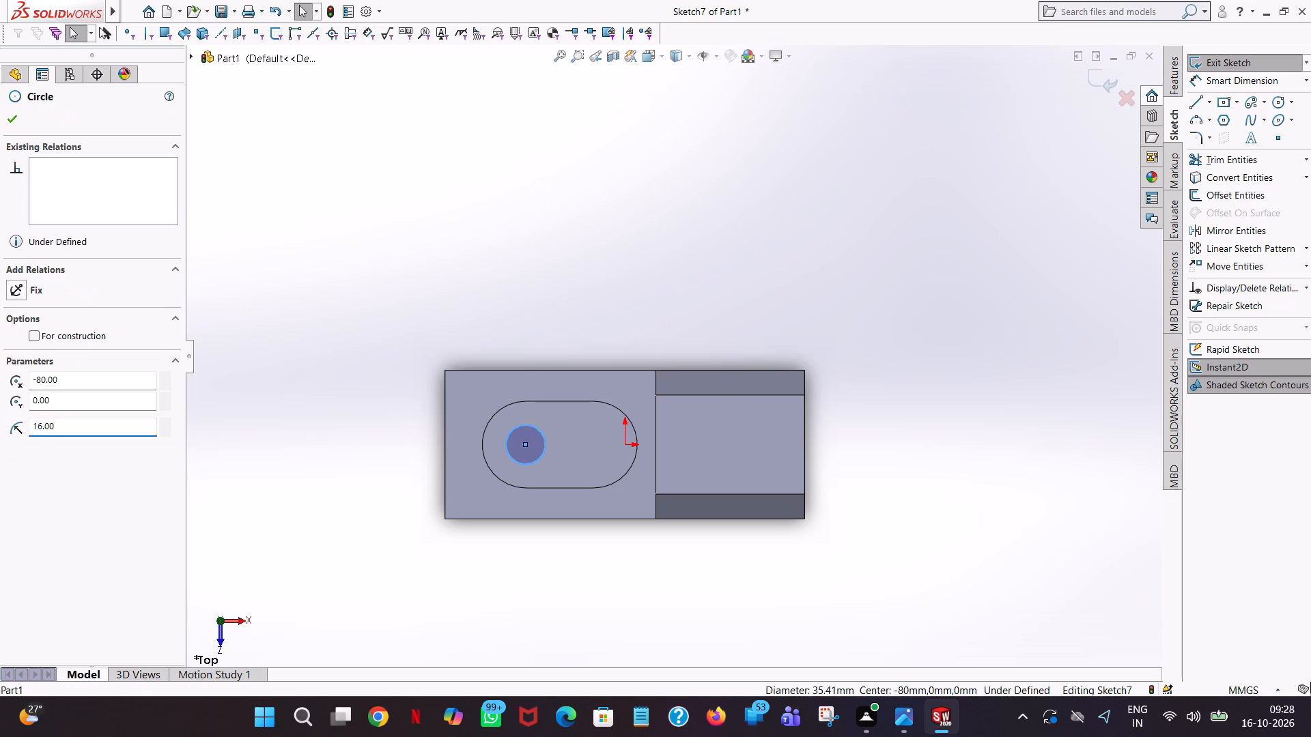
click(895, 222)
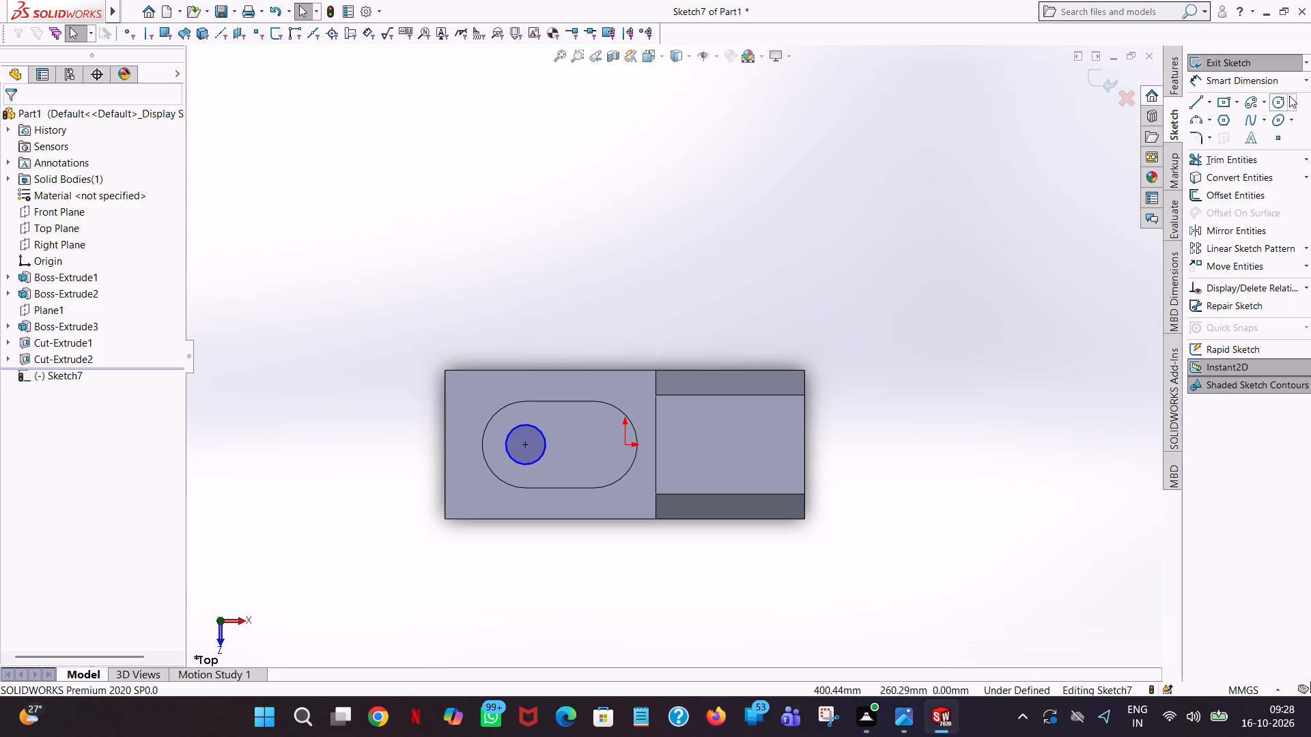
Sketch a second circle of radius 16 mm centred on the recess's arc centre nearest the origin.
click(1278, 102)
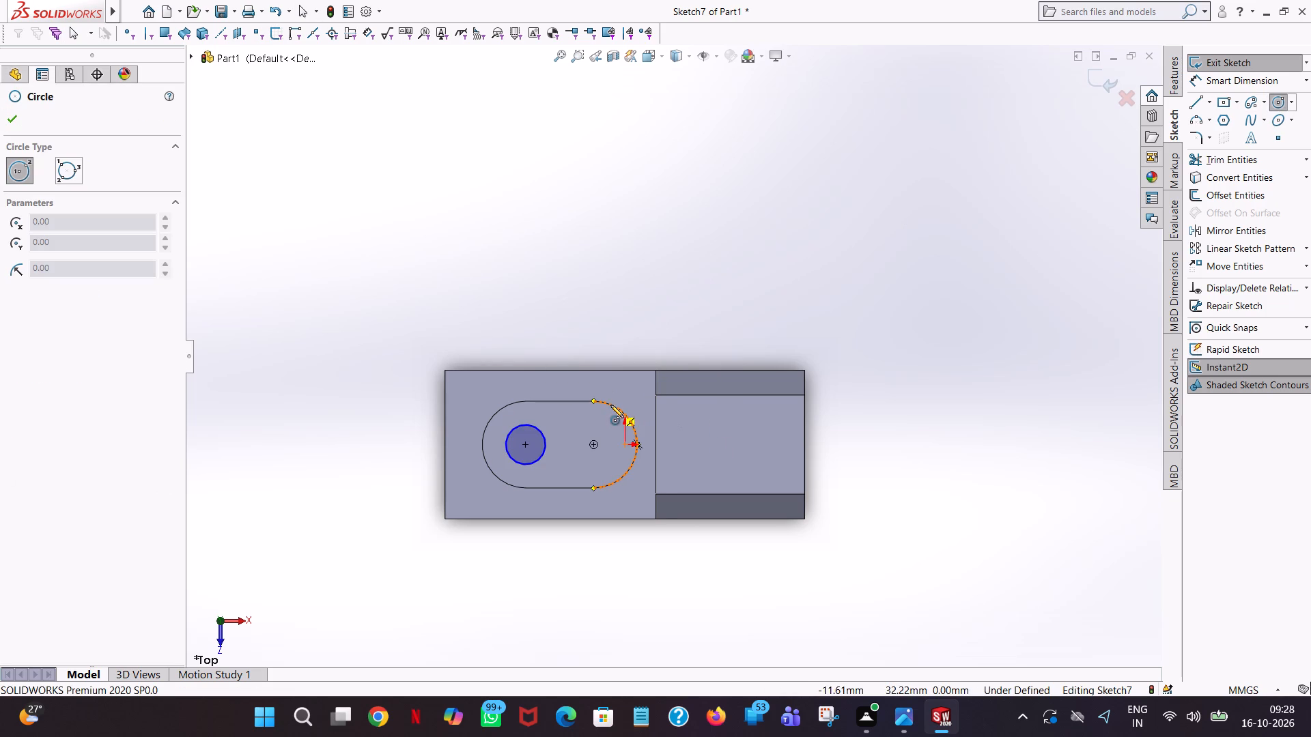
click(593, 445)
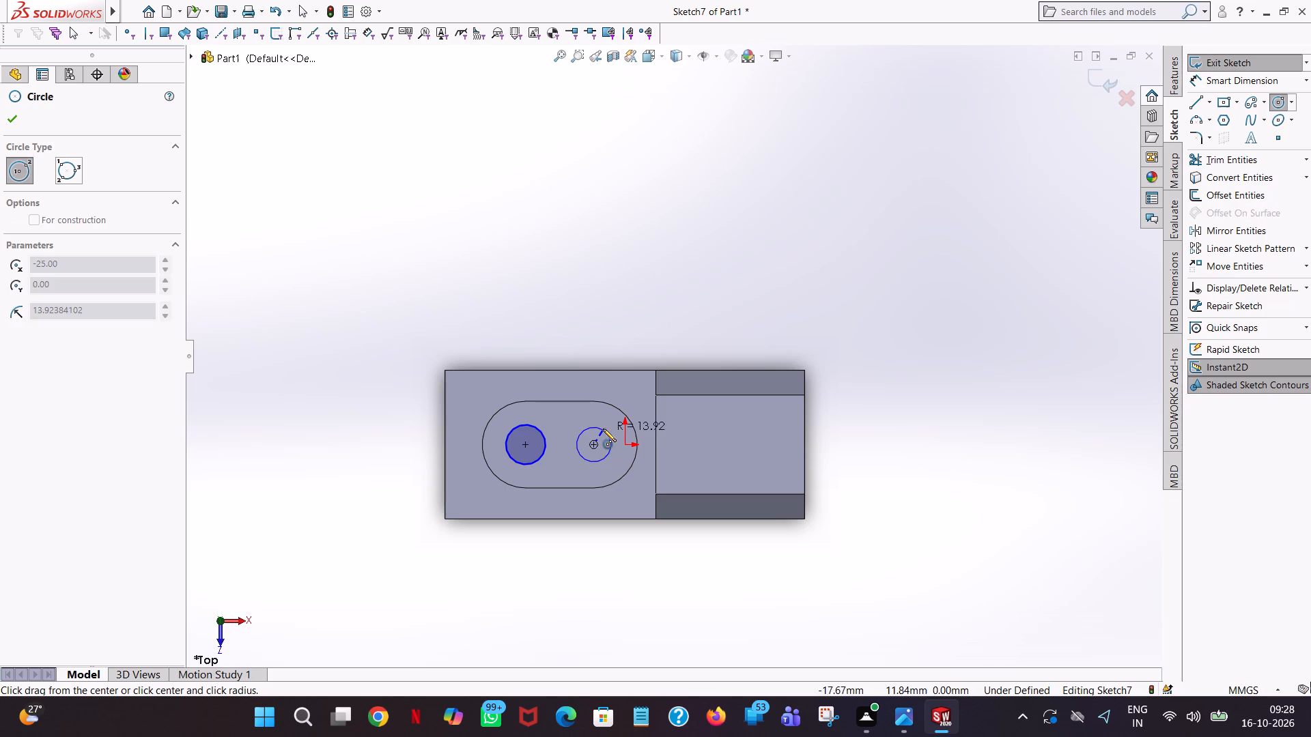
click(603, 429)
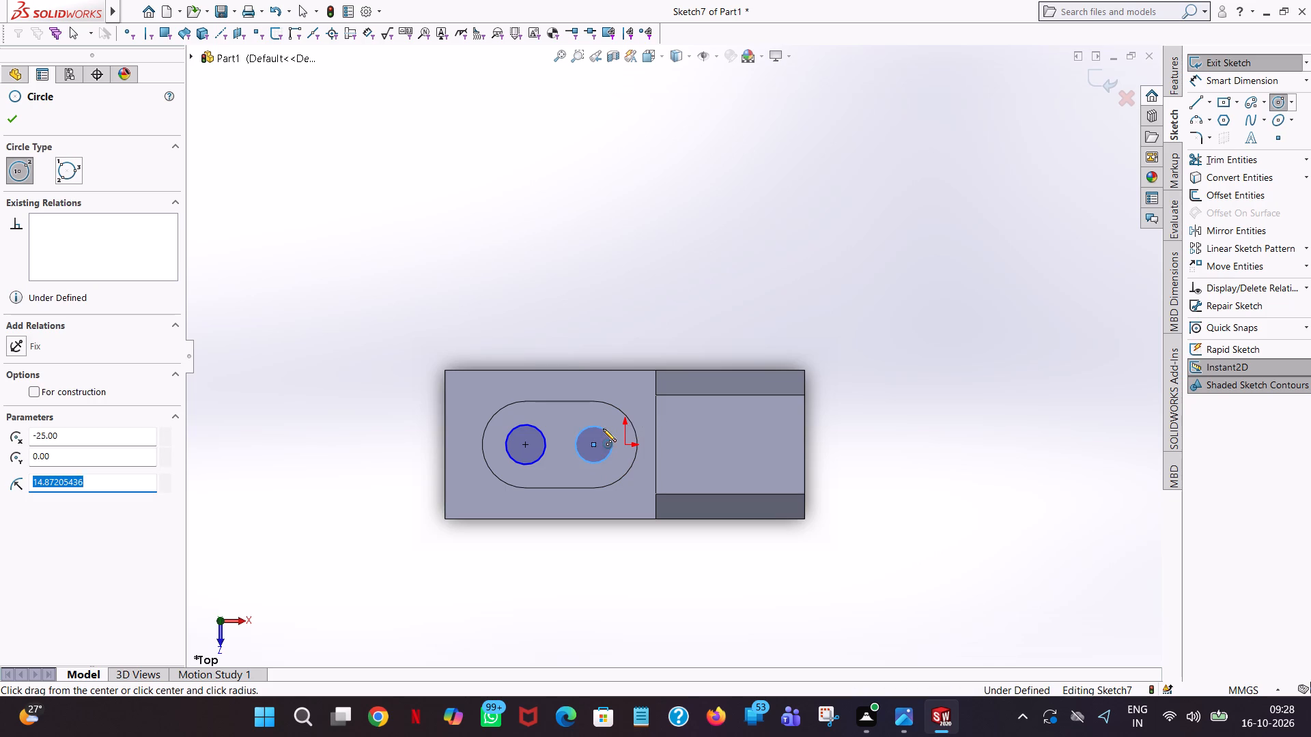
text(16)
key(Return)
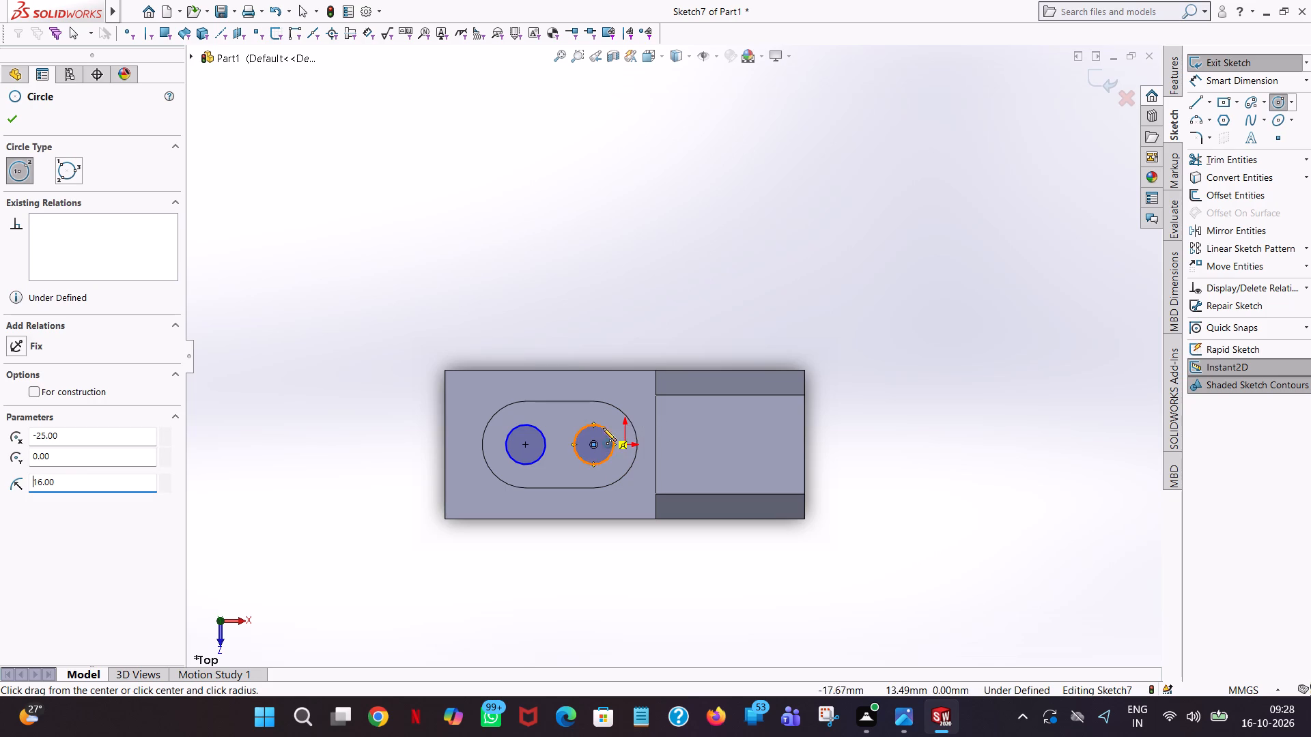
click(12, 114)
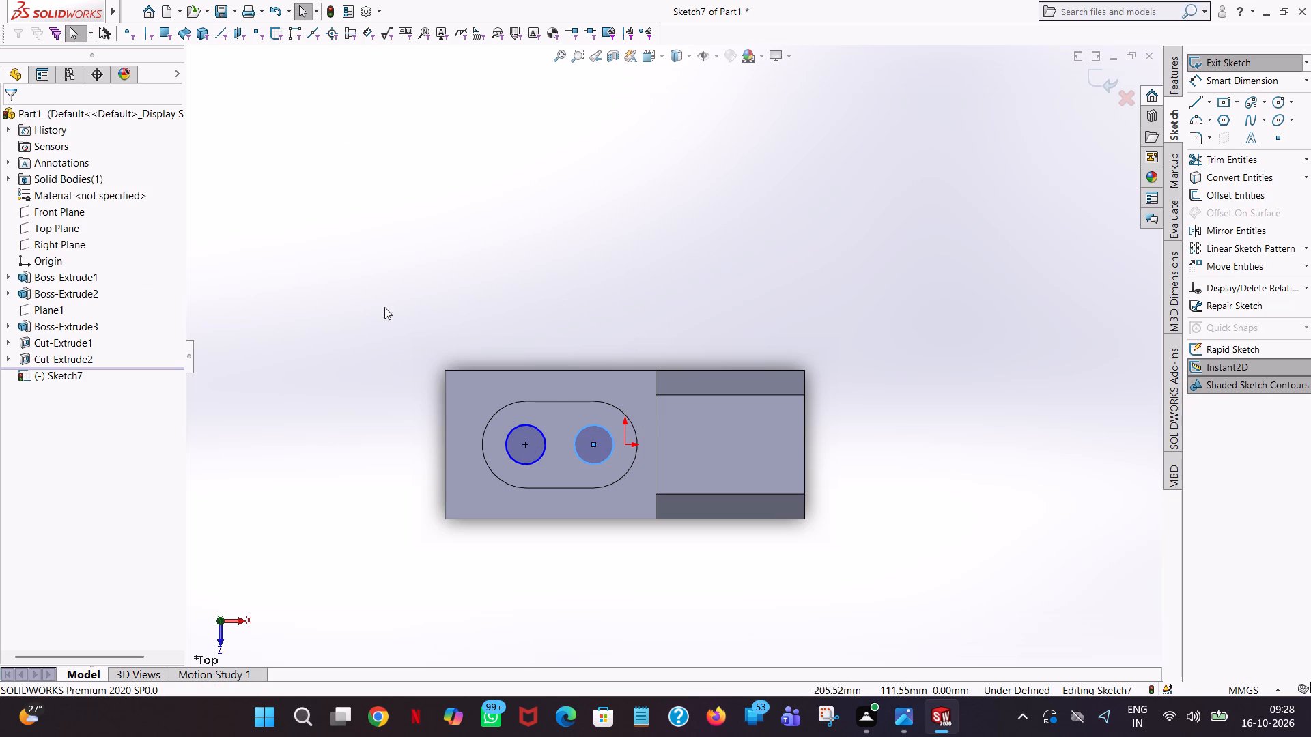
click(567, 171)
Join the two circles with two horizontal tangent lines, one between their top points and one between their bottom points.
scroll(544, 426, down, 3)
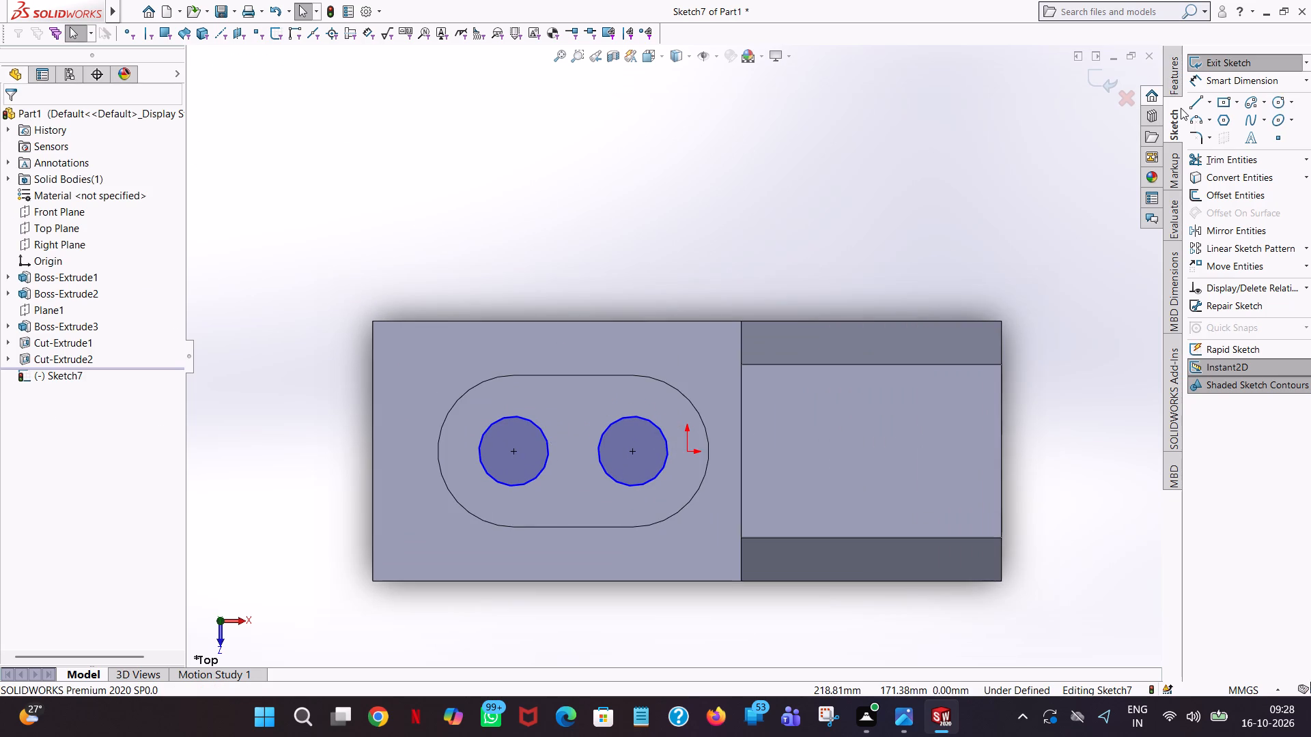
click(1192, 102)
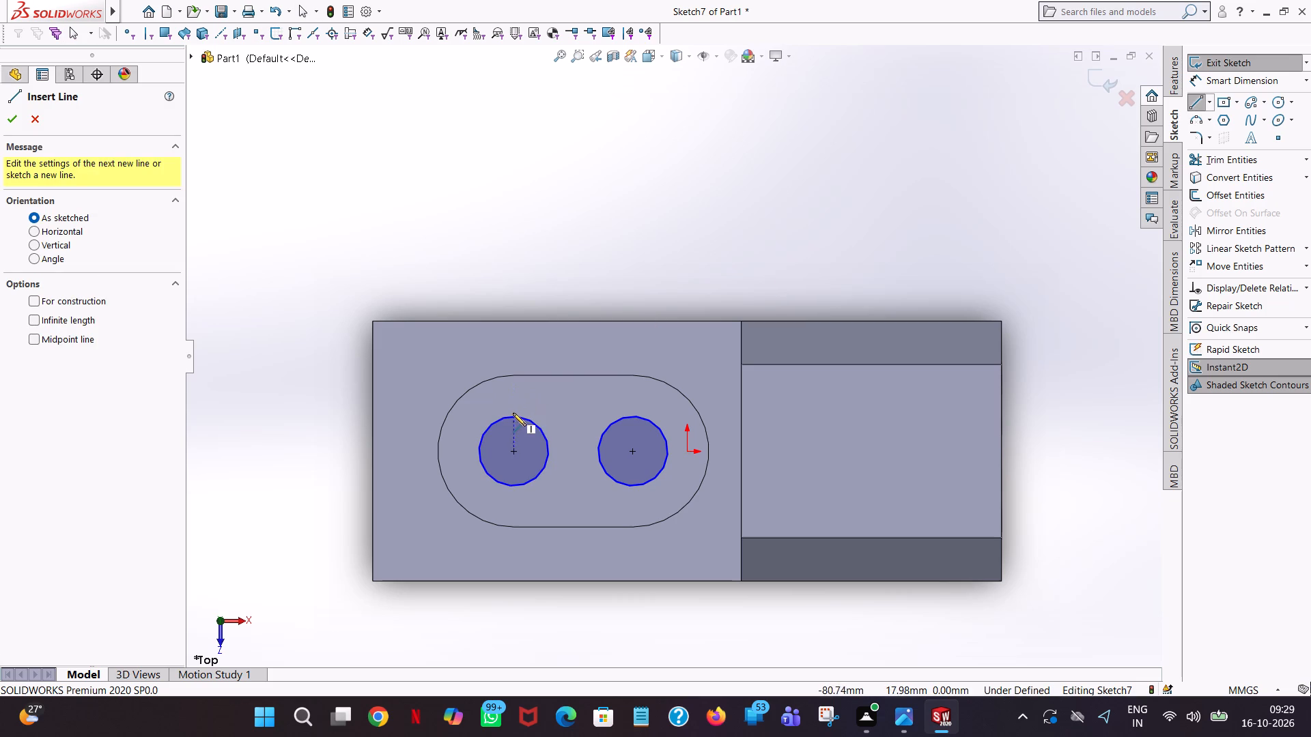
click(514, 416)
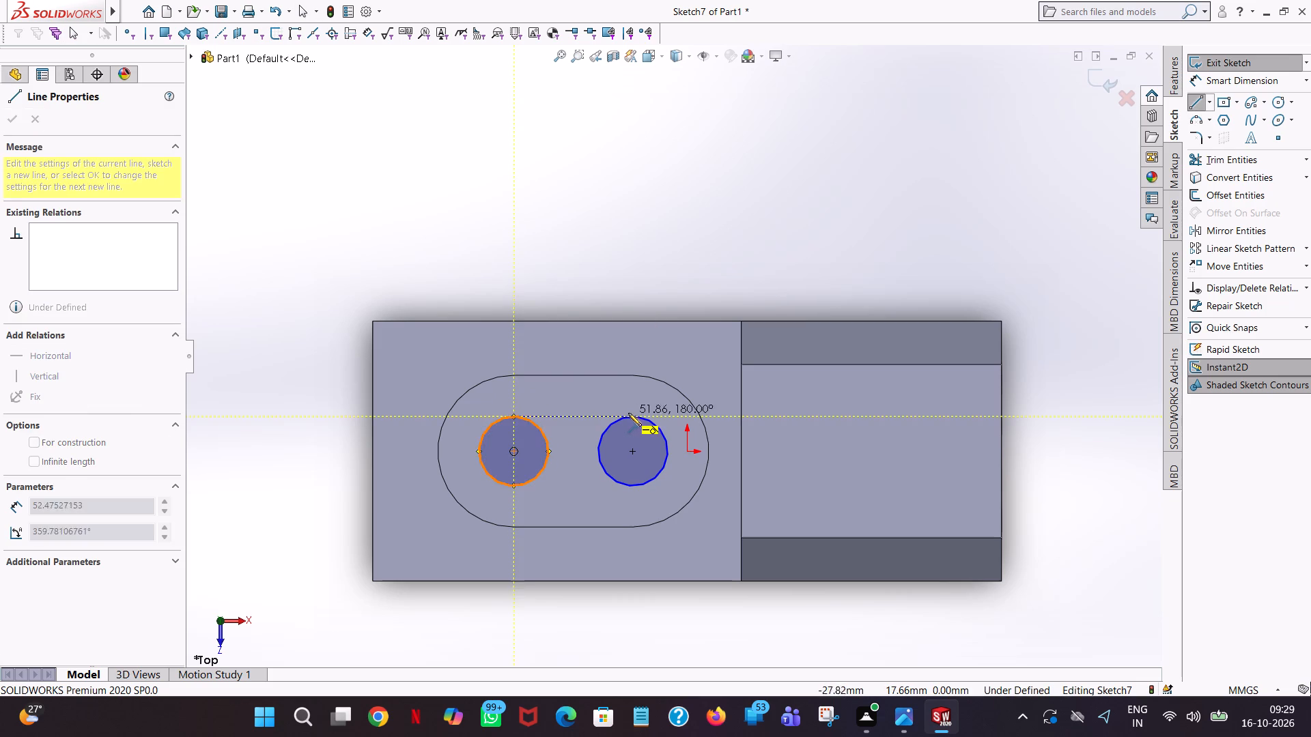
click(631, 418)
right_click(631, 418)
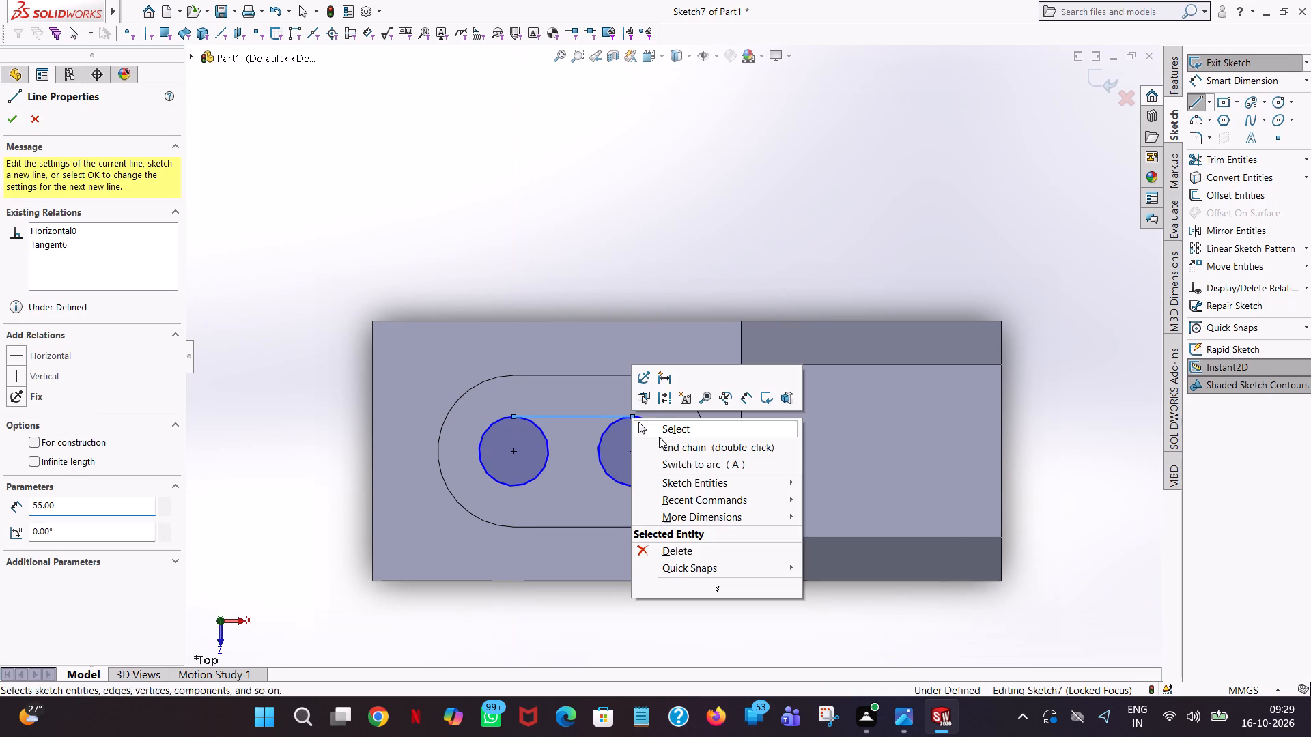
click(677, 429)
click(1198, 98)
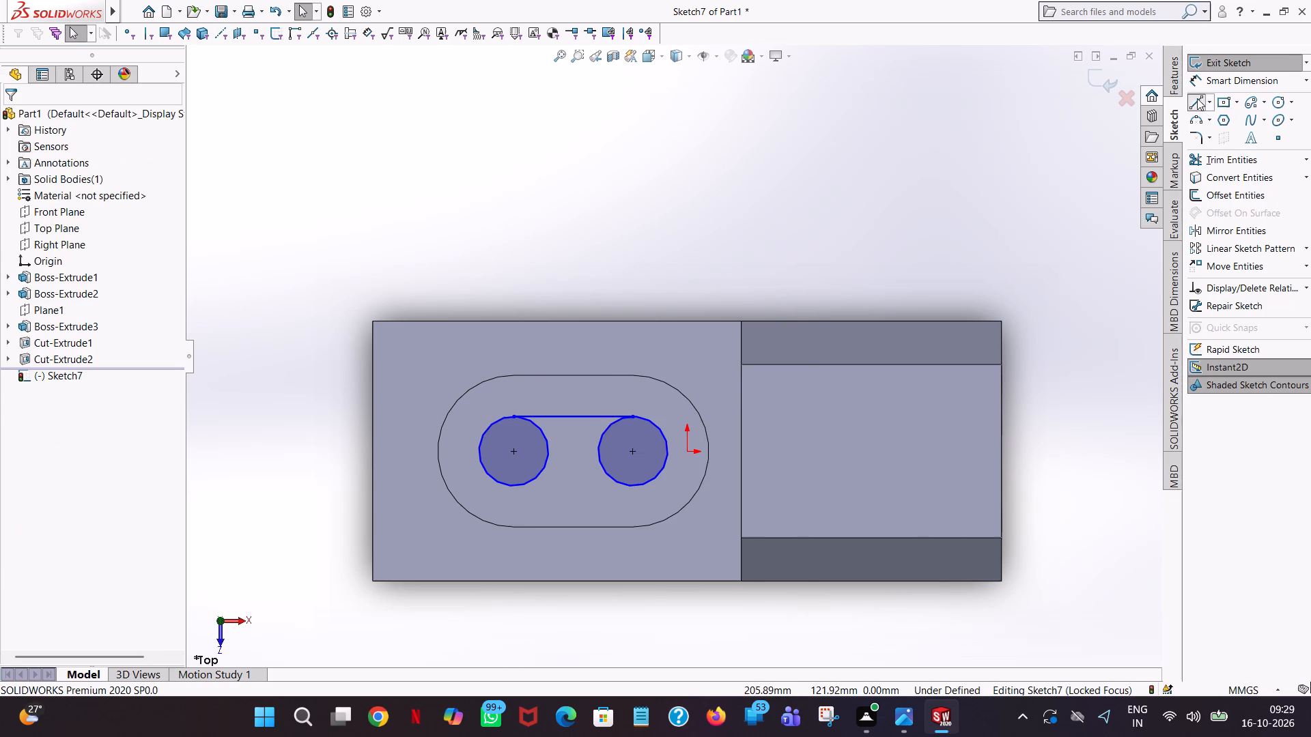
click(513, 488)
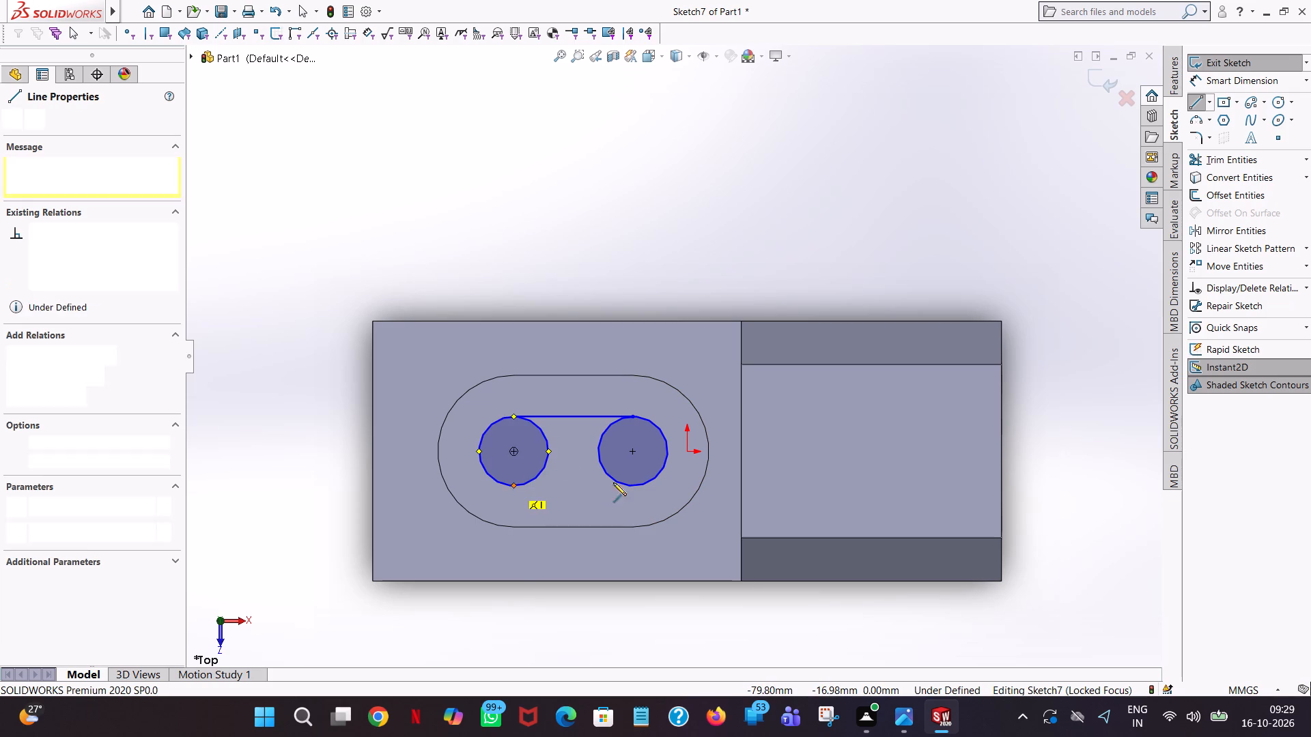
click(632, 485)
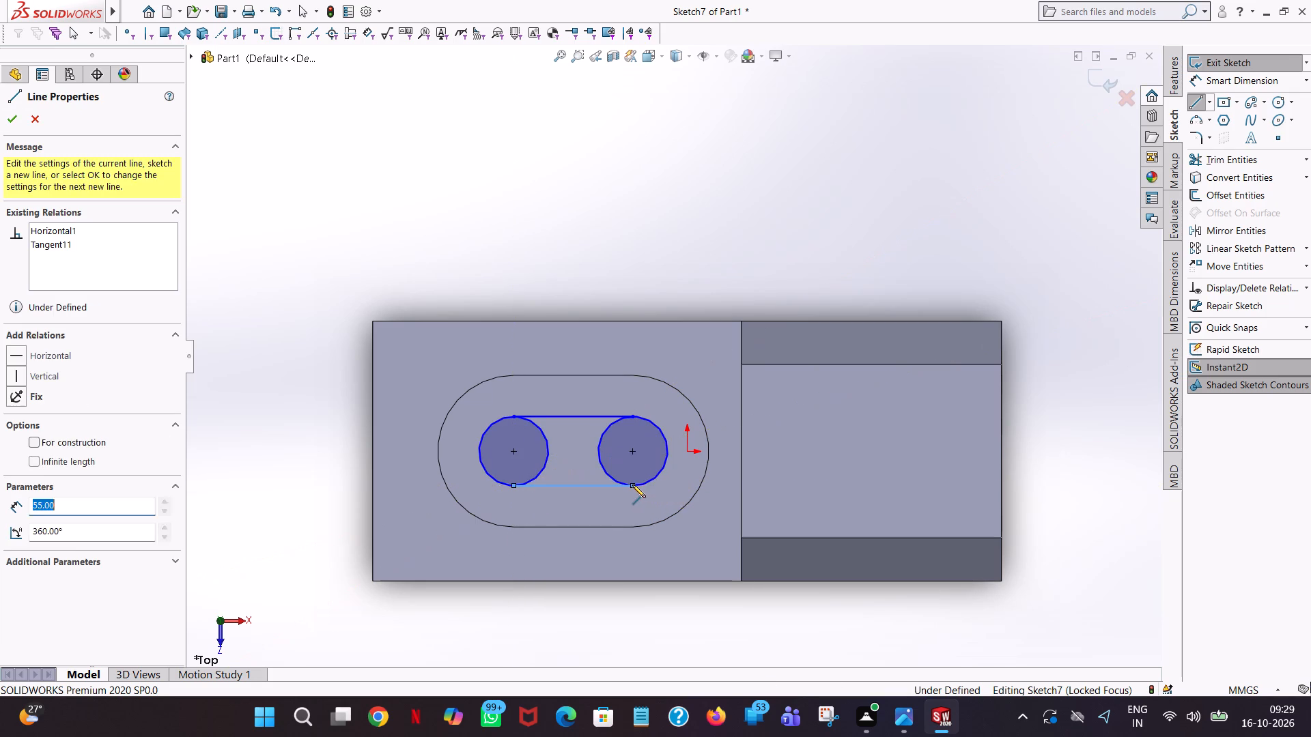
right_click(632, 485)
click(670, 488)
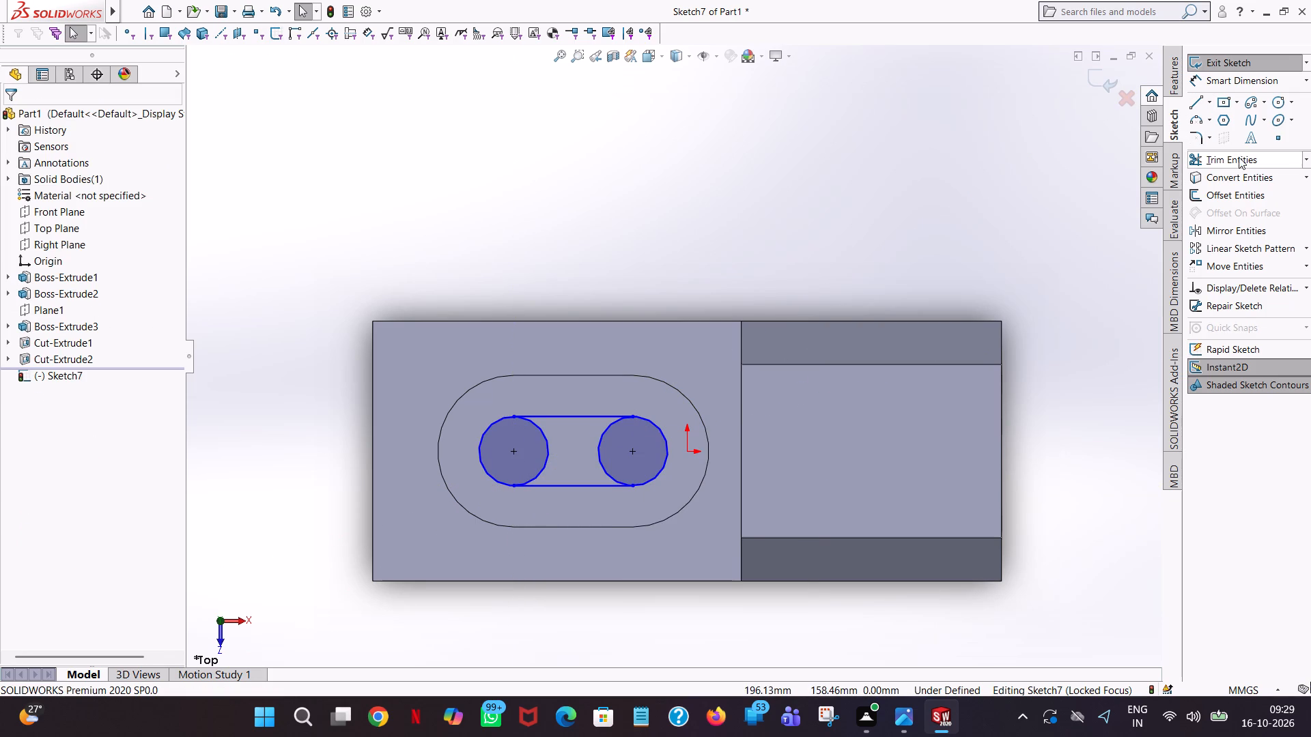
Trim away the facing inner halves of both circles, leaving a closed slot outline.
click(1235, 159)
click(599, 433)
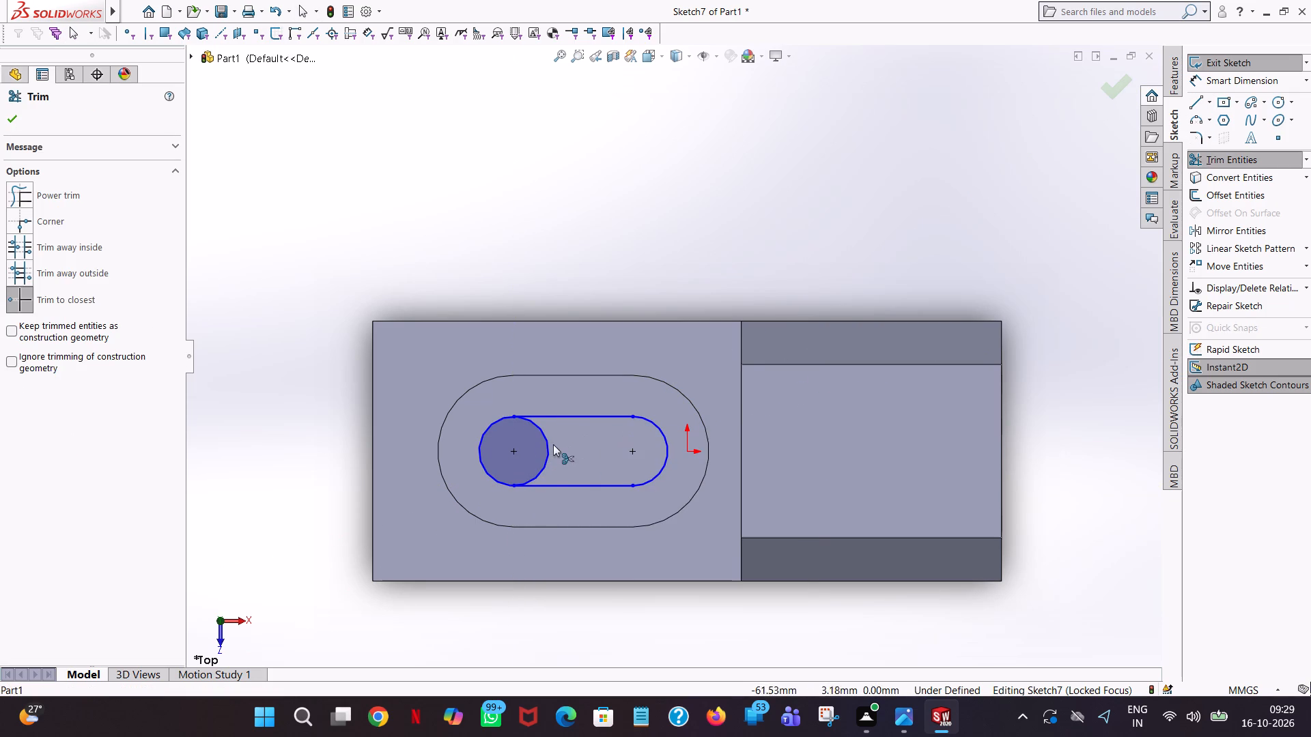
click(544, 443)
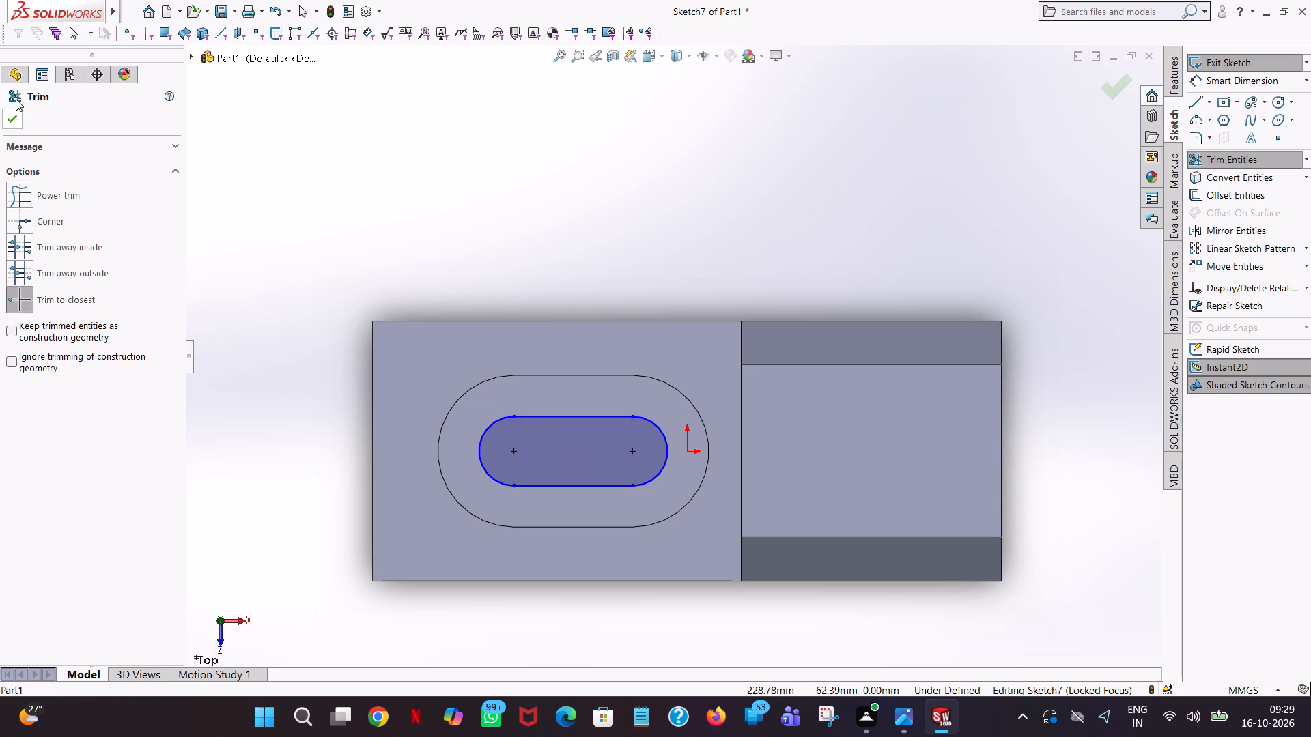
click(11, 109)
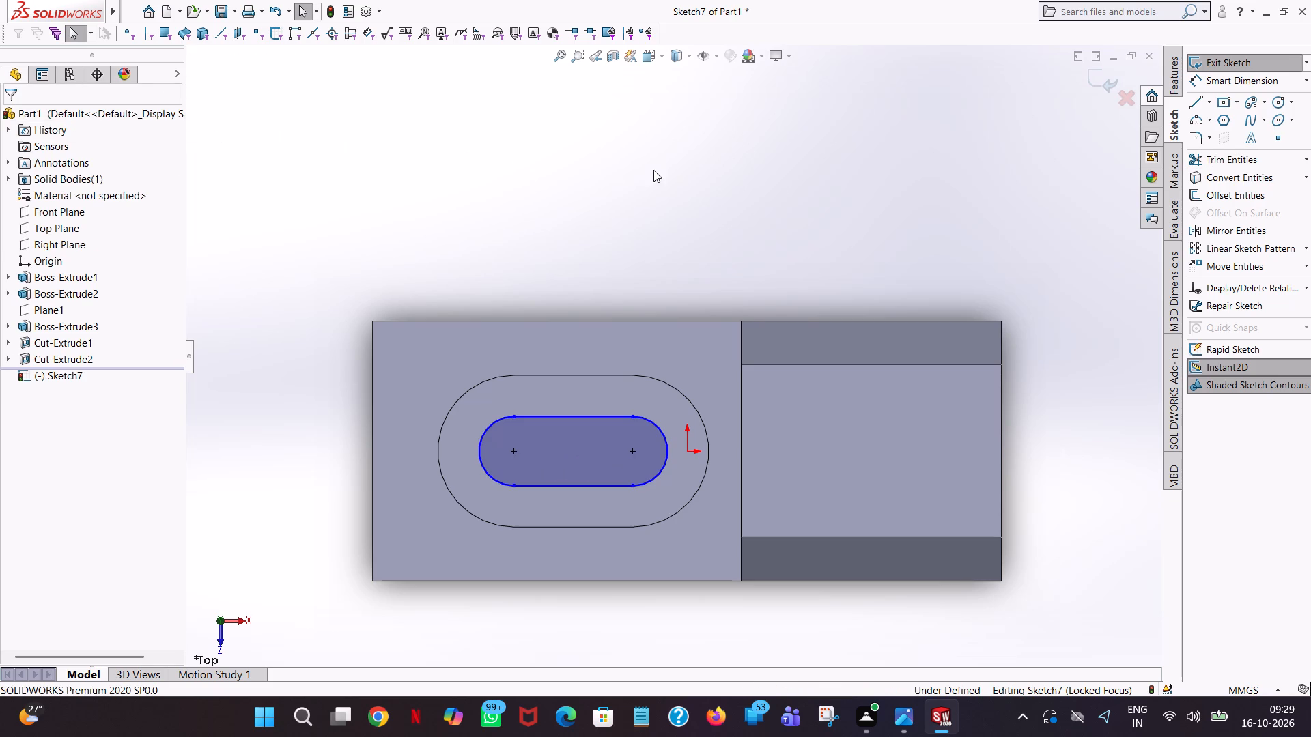
Dimension the radius of the inner slot's end arc nearest the origin.
click(1238, 89)
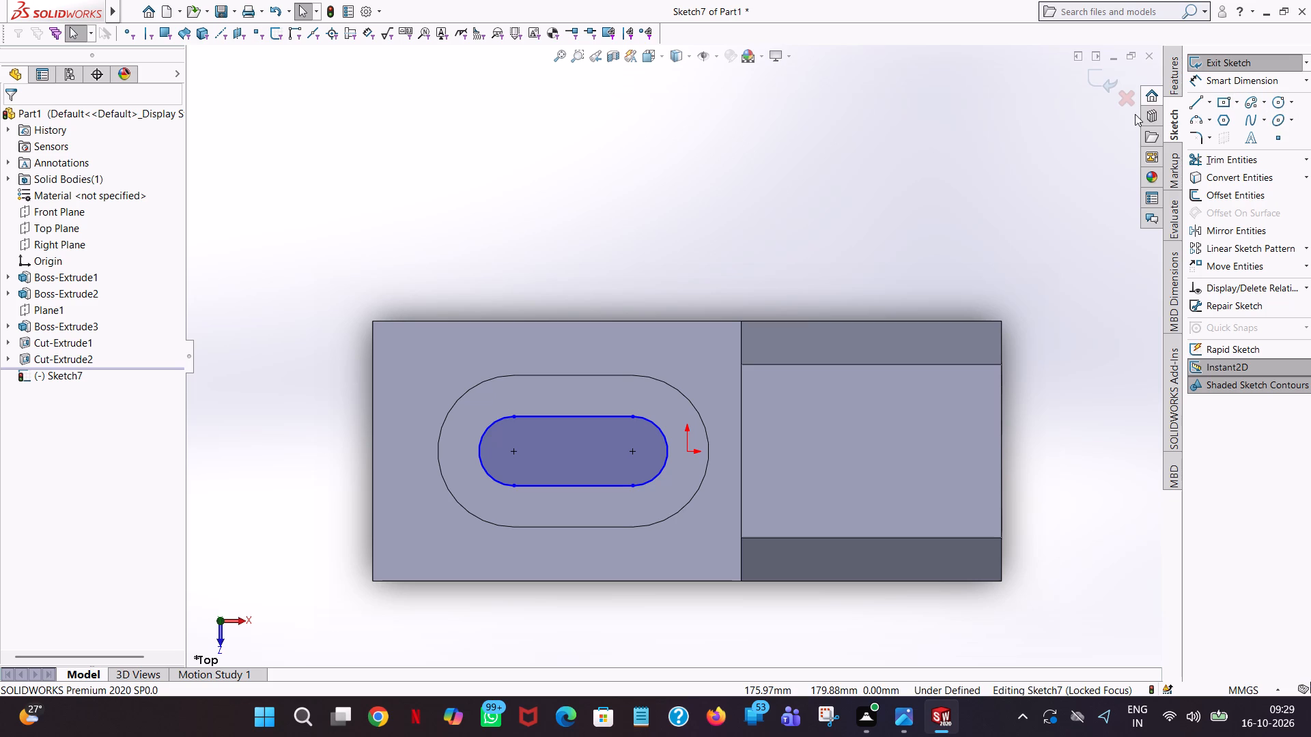
click(1230, 78)
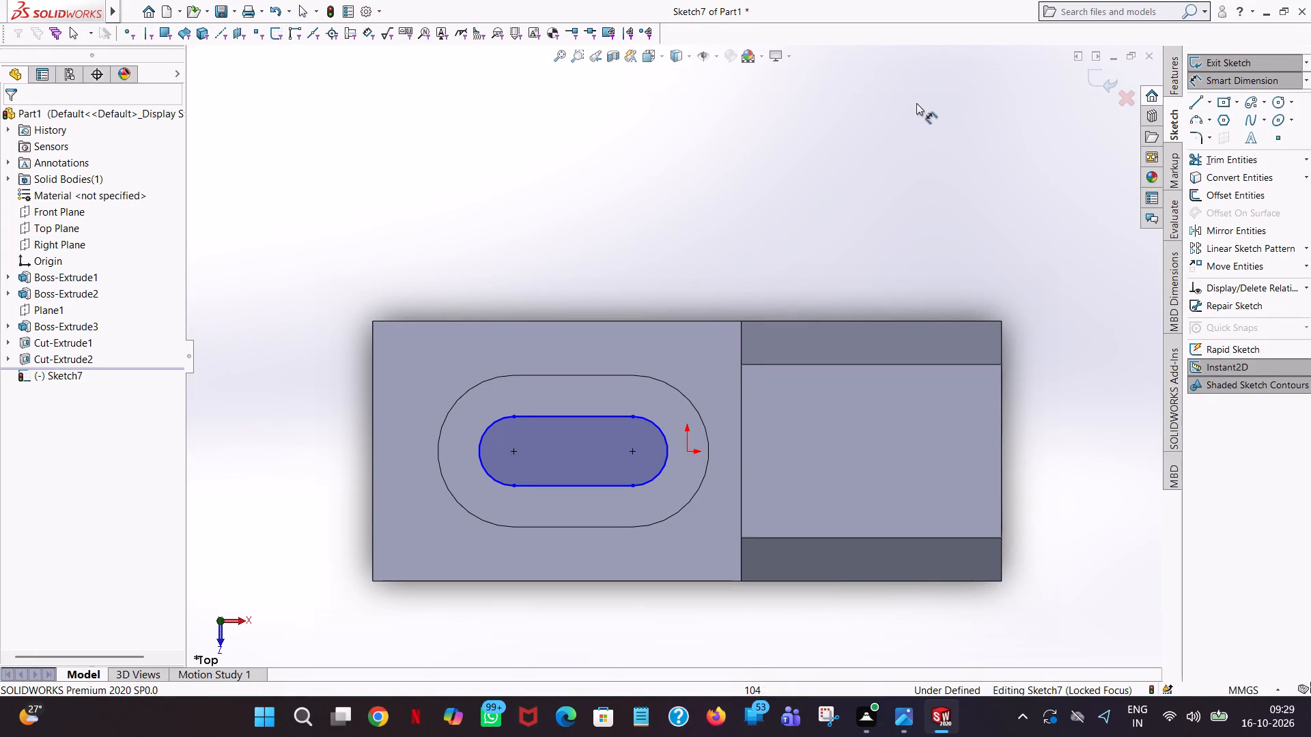
click(660, 431)
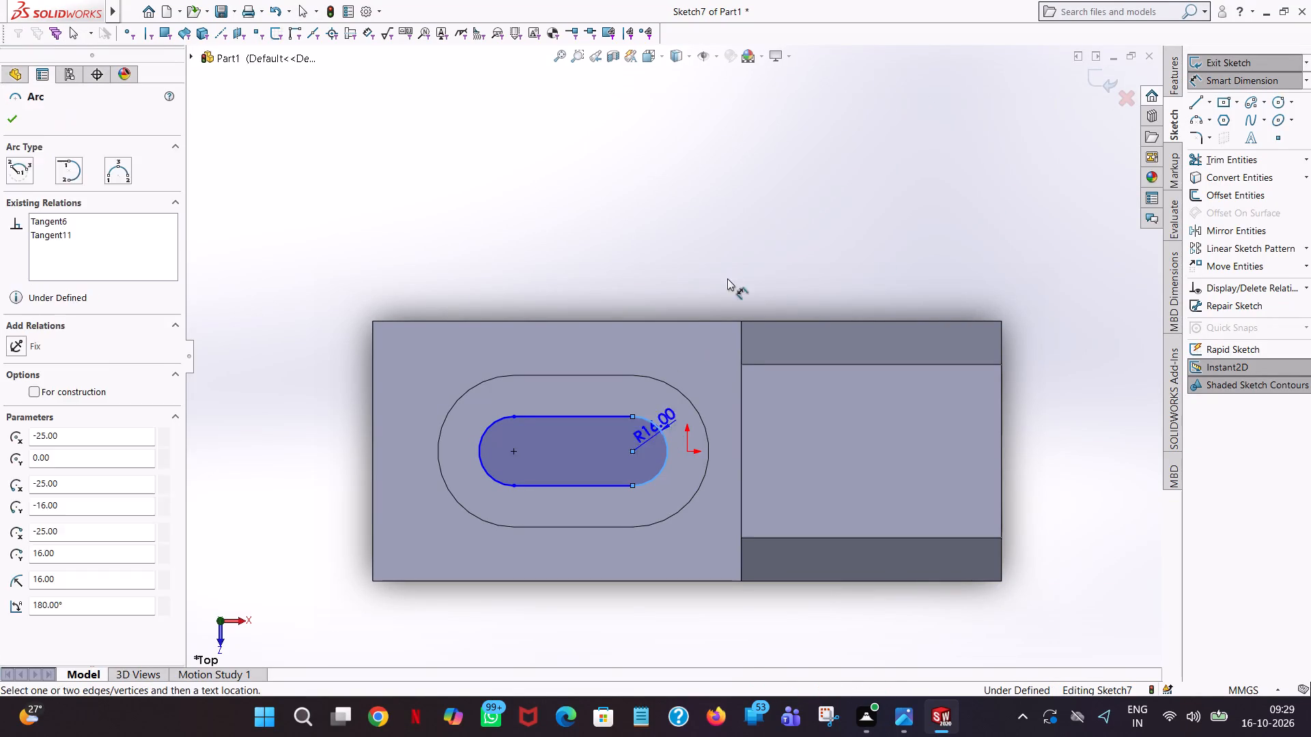
click(732, 264)
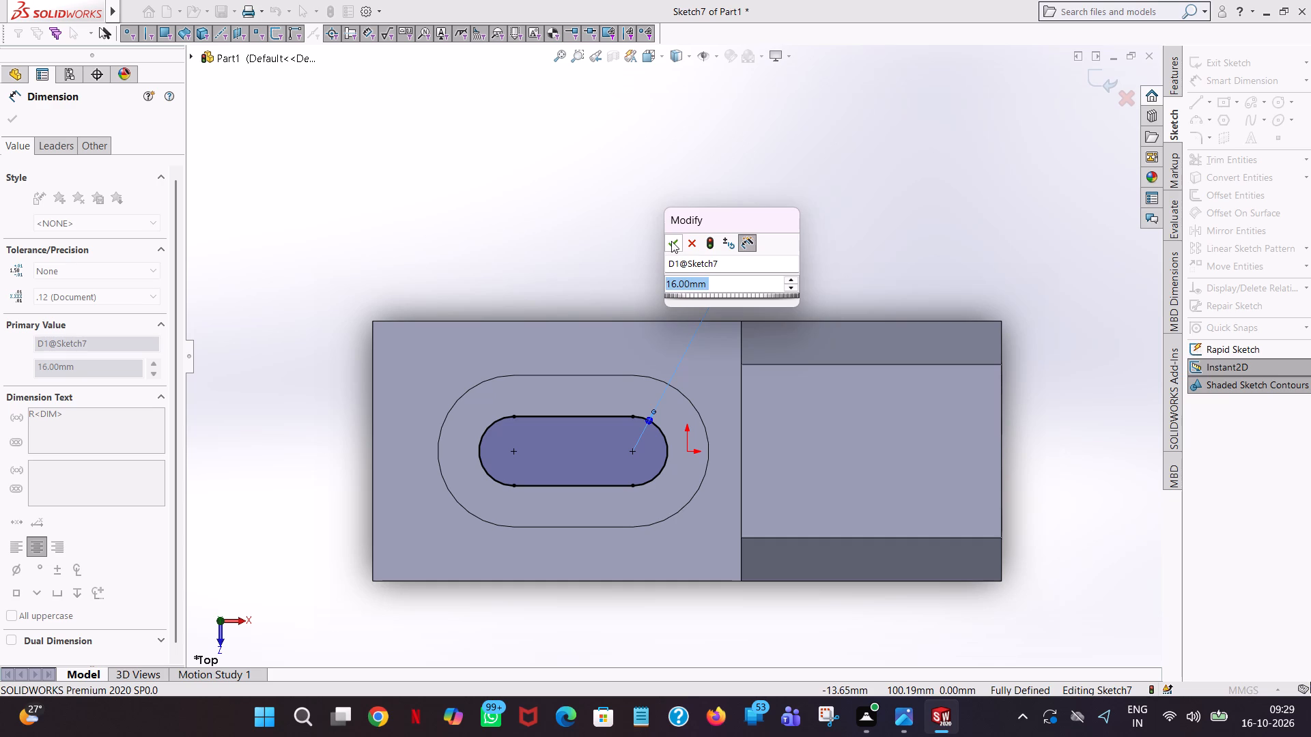
click(671, 241)
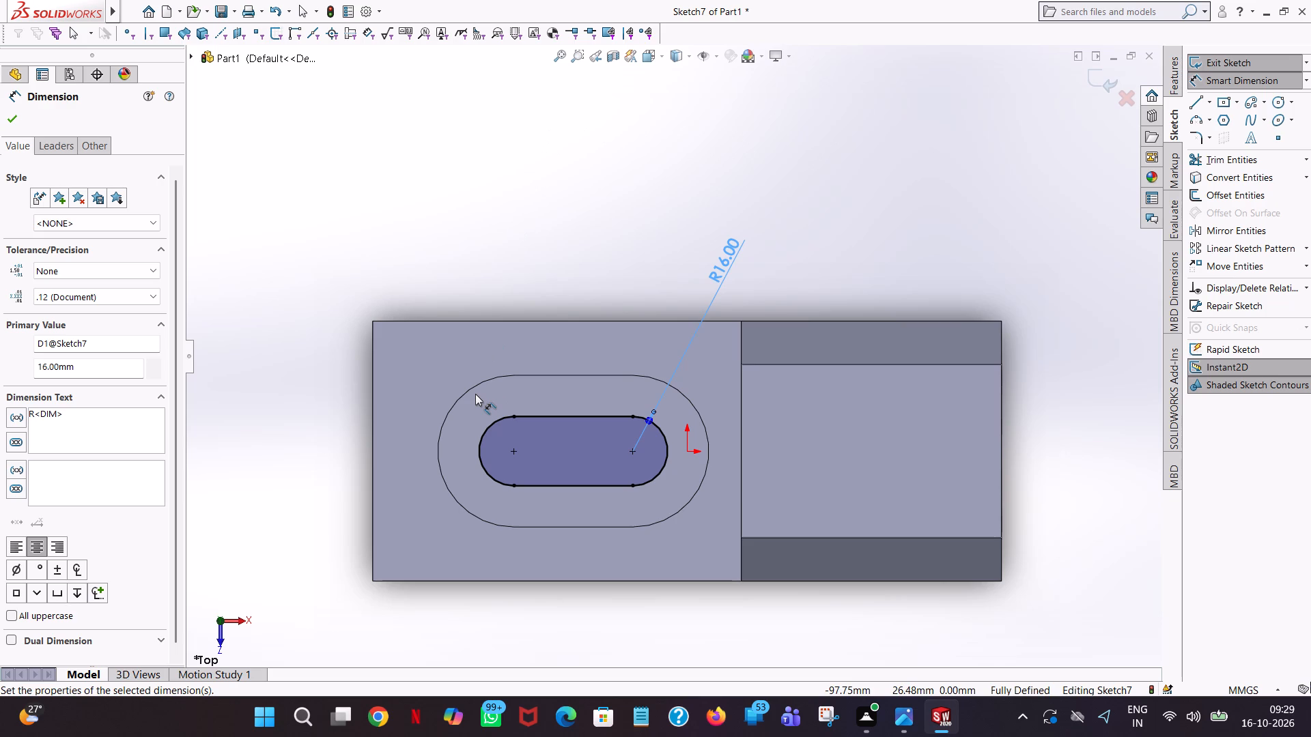
click(19, 117)
Cut-extrude the inner slot profile down through the base with a Blind depth of 68 mm.
click(1177, 63)
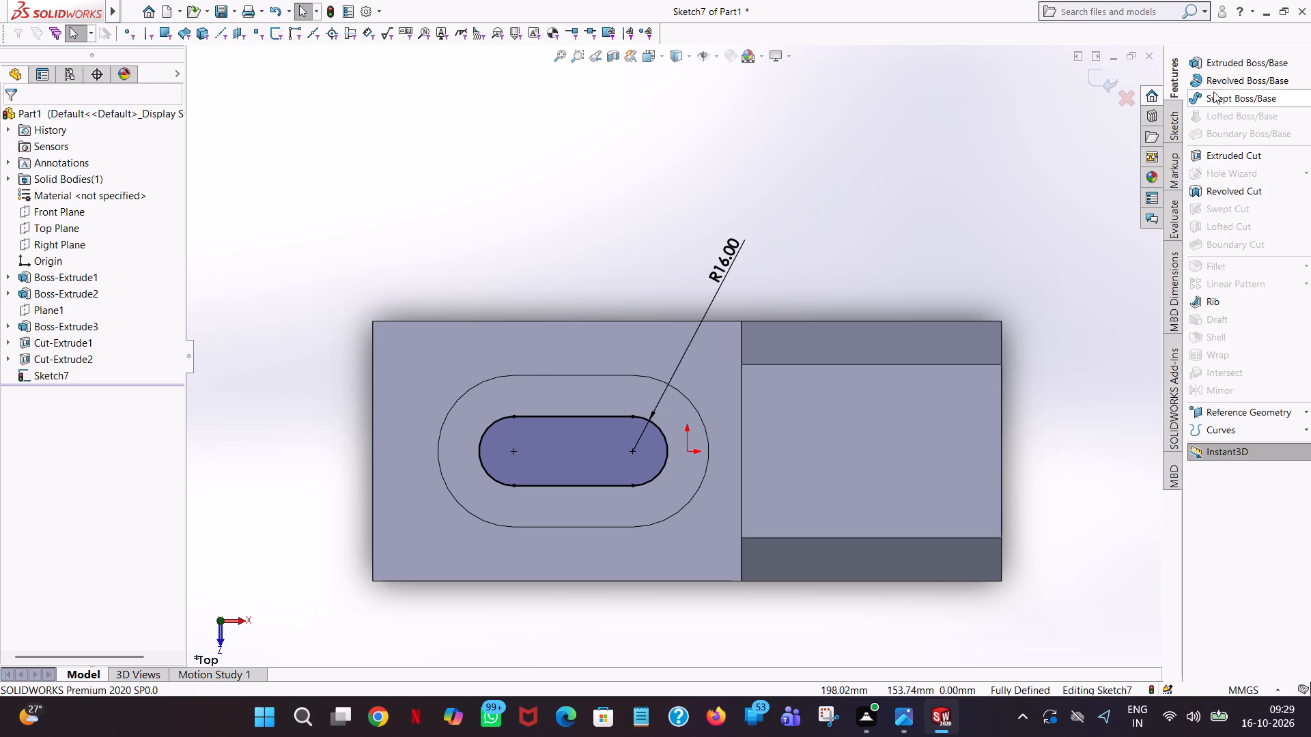
click(1222, 146)
click(1221, 151)
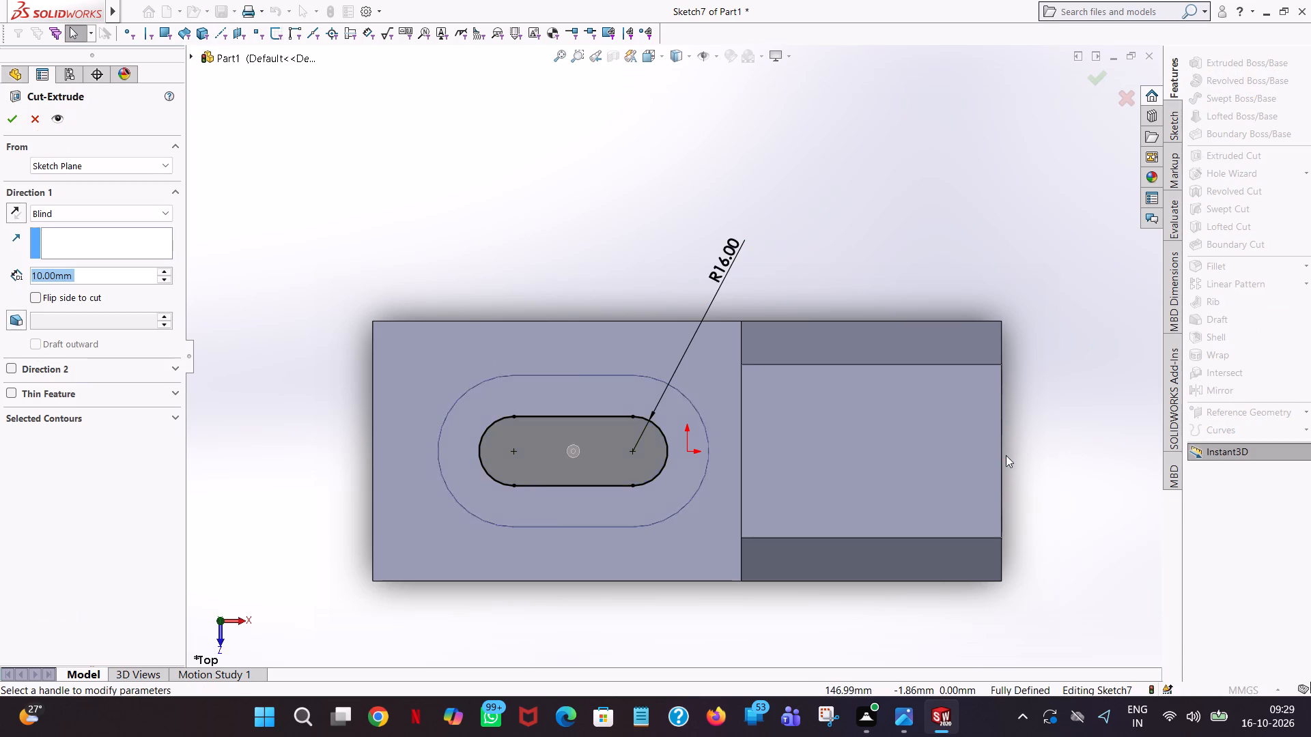
scroll(1006, 455, down, 1)
middle_drag(1006, 440, 1012, 199)
scroll(794, 480, up, 2)
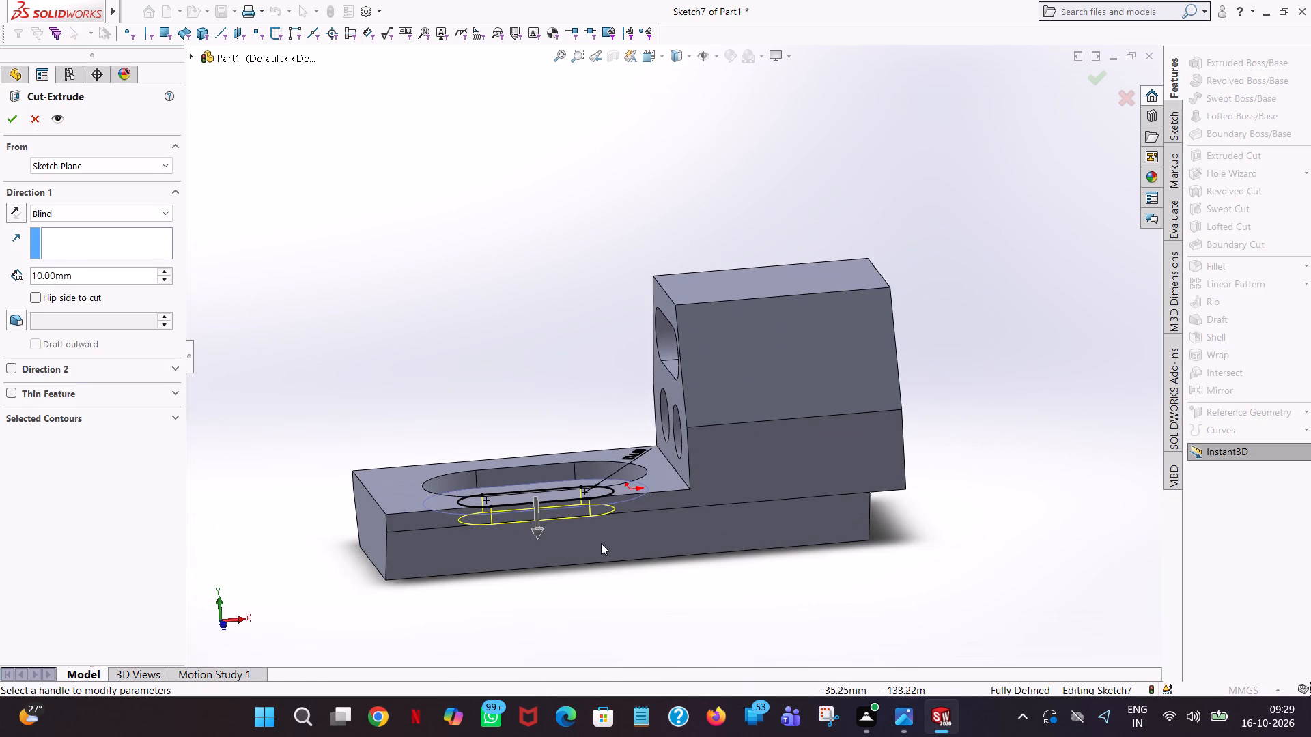
drag(537, 534, 538, 618)
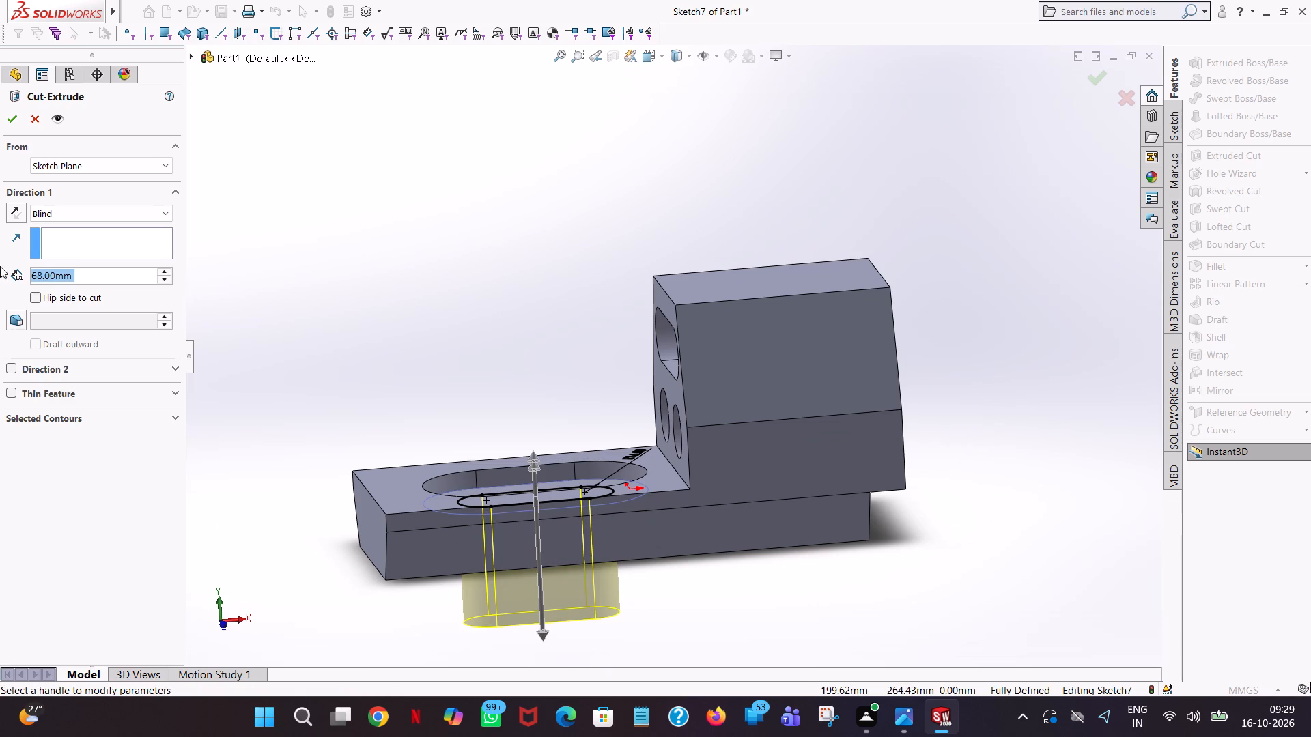
click(18, 117)
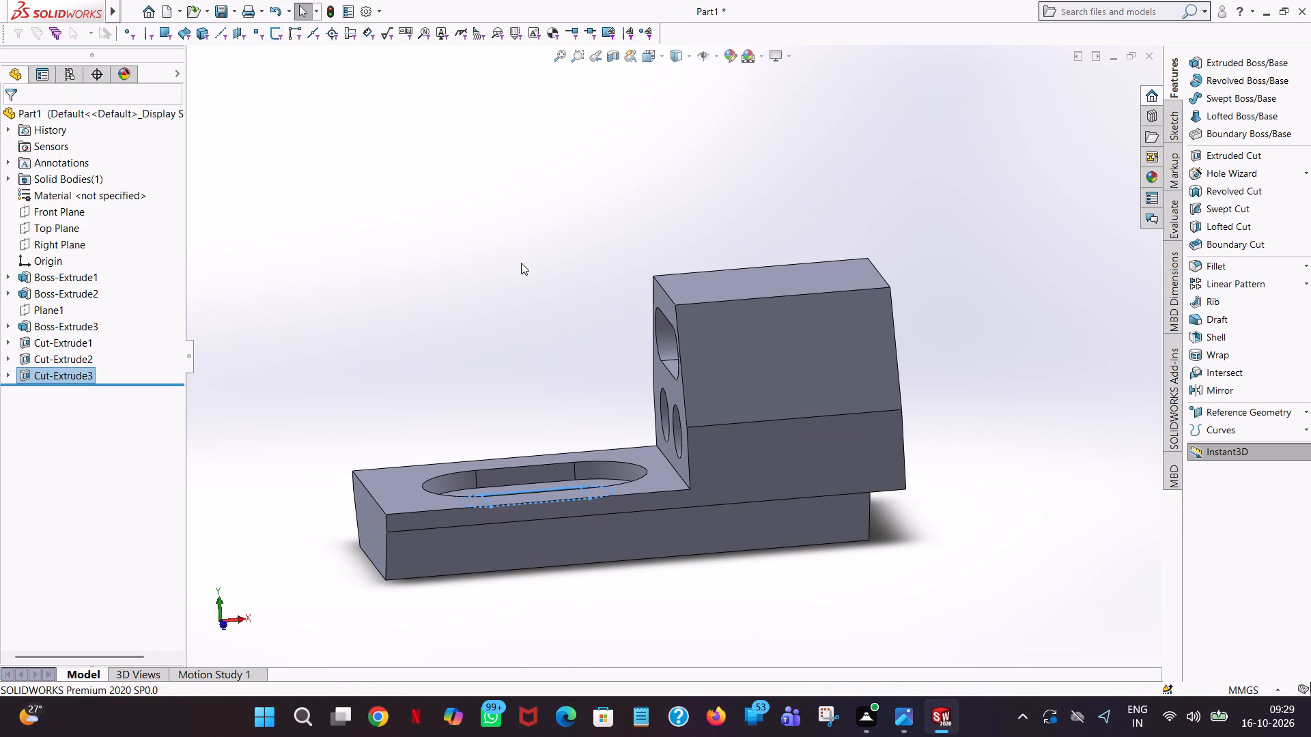
click(521, 263)
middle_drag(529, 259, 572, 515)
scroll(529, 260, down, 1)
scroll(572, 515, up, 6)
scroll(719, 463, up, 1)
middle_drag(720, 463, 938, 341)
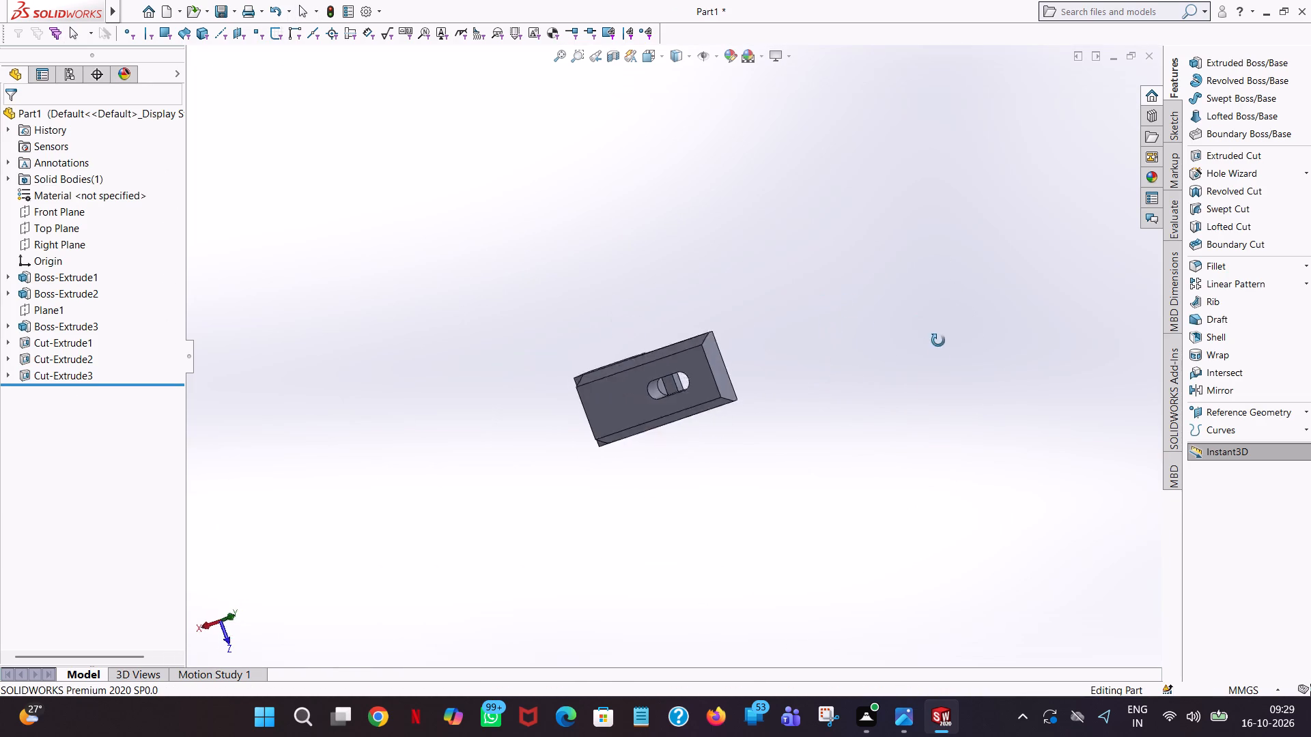
Examine the finished bracket from all around, including the underside, the upright's holes and the stepped base slot.
middle_drag(938, 341, 868, 504)
scroll(940, 351, up, 1)
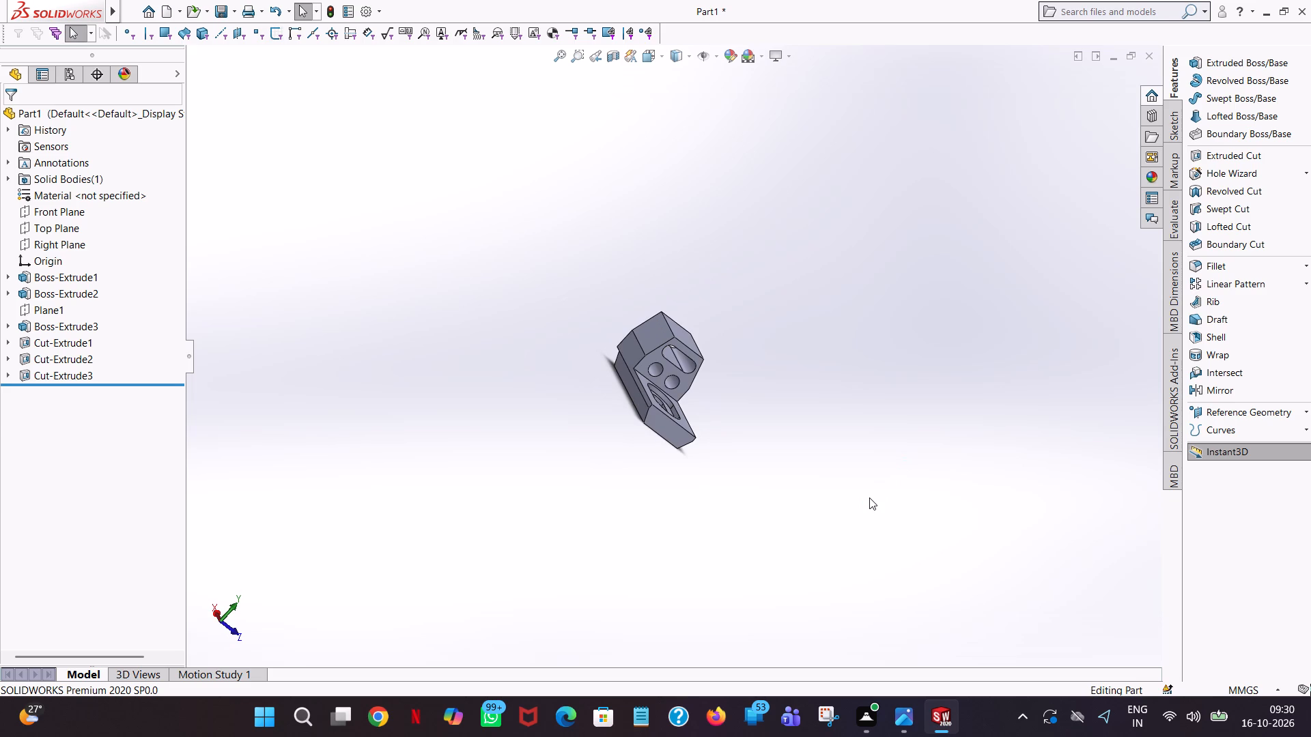
scroll(878, 483, up, 2)
middle_drag(878, 483, 832, 393)
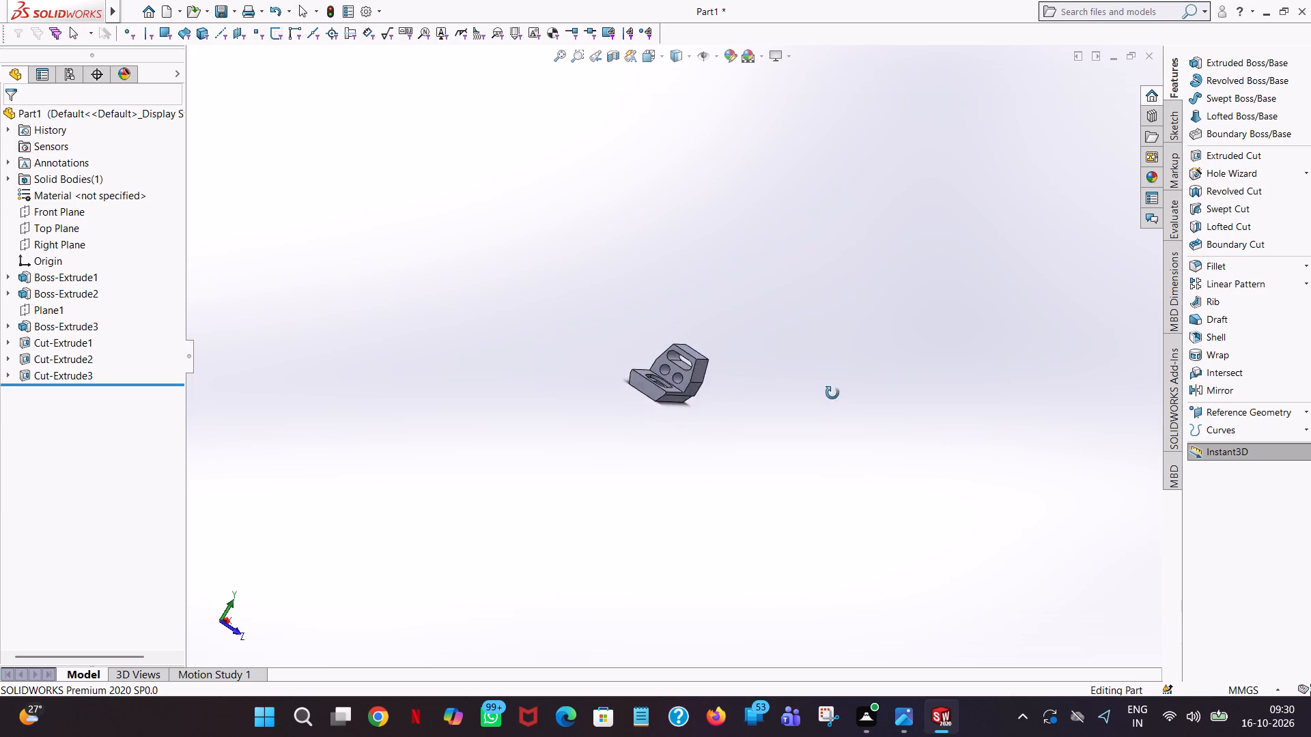
middle_drag(832, 393, 894, 403)
scroll(705, 397, down, 6)
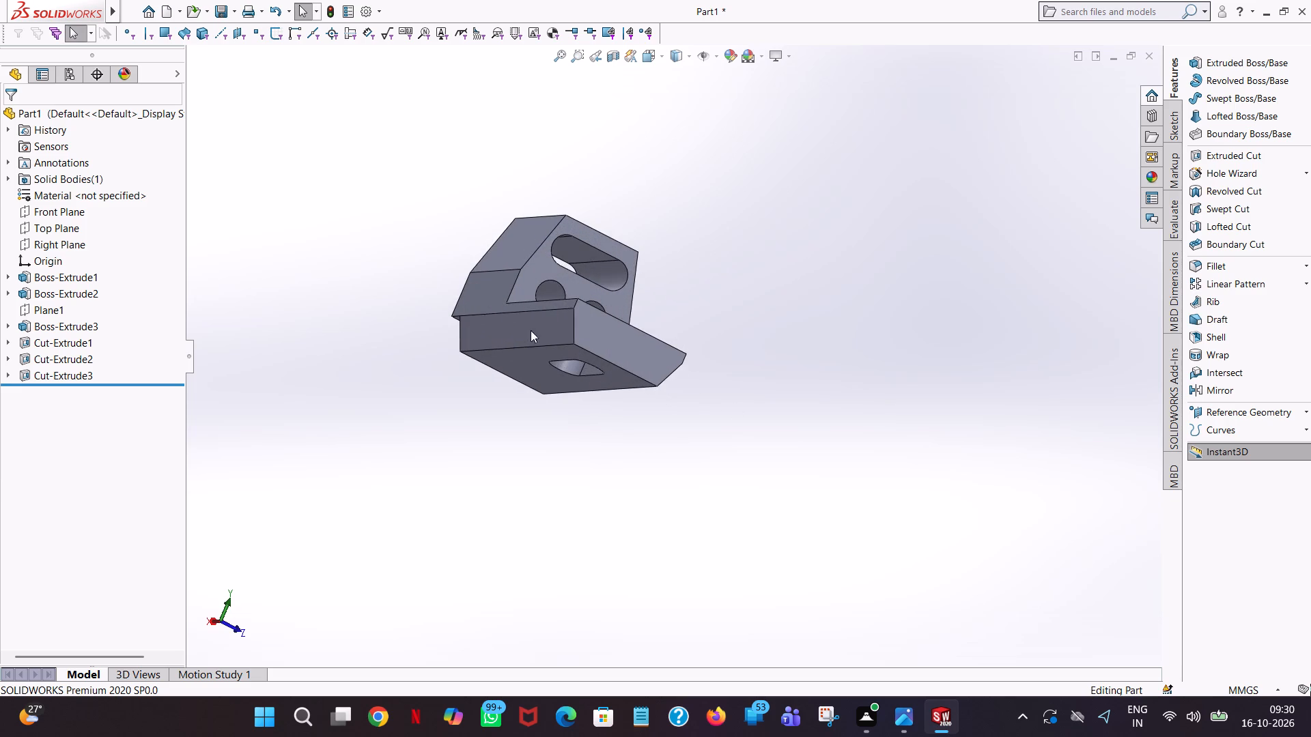
scroll(535, 332, down, 4)
middle_drag(537, 334, 776, 377)
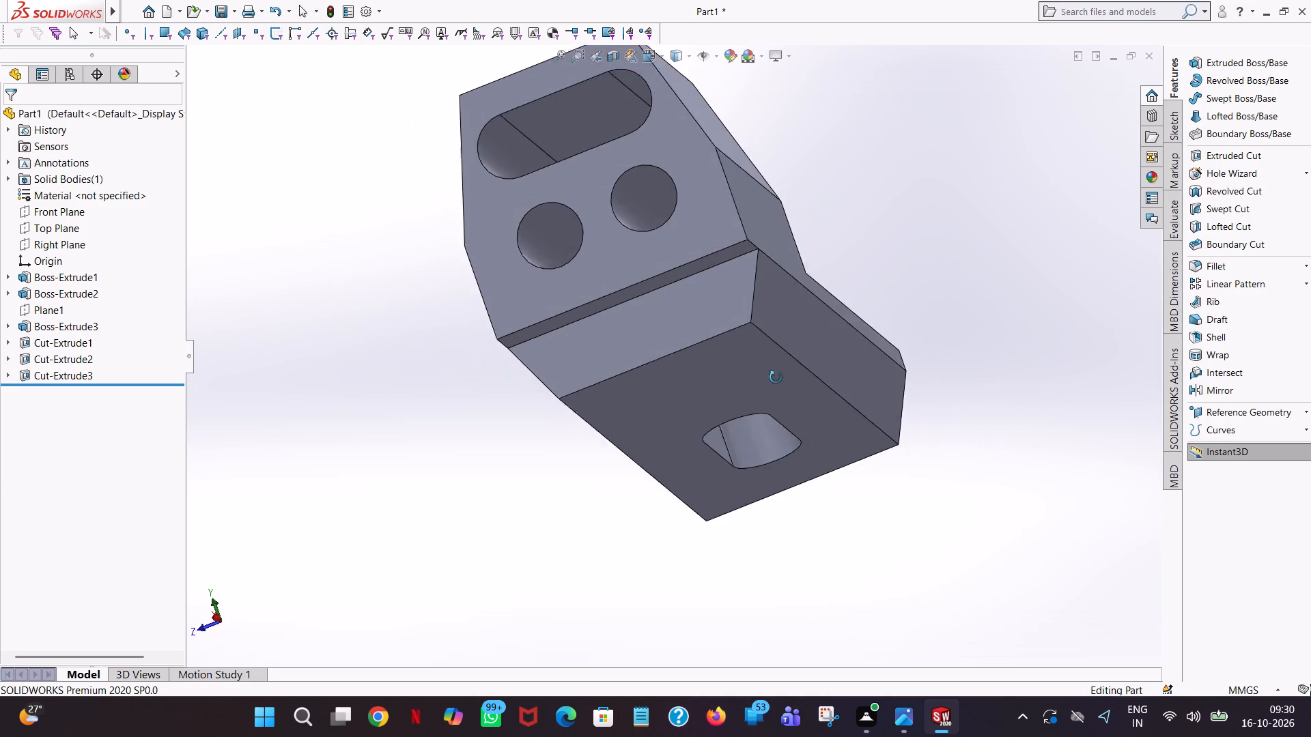
middle_drag(776, 377, 976, 242)
scroll(977, 242, up, 1)
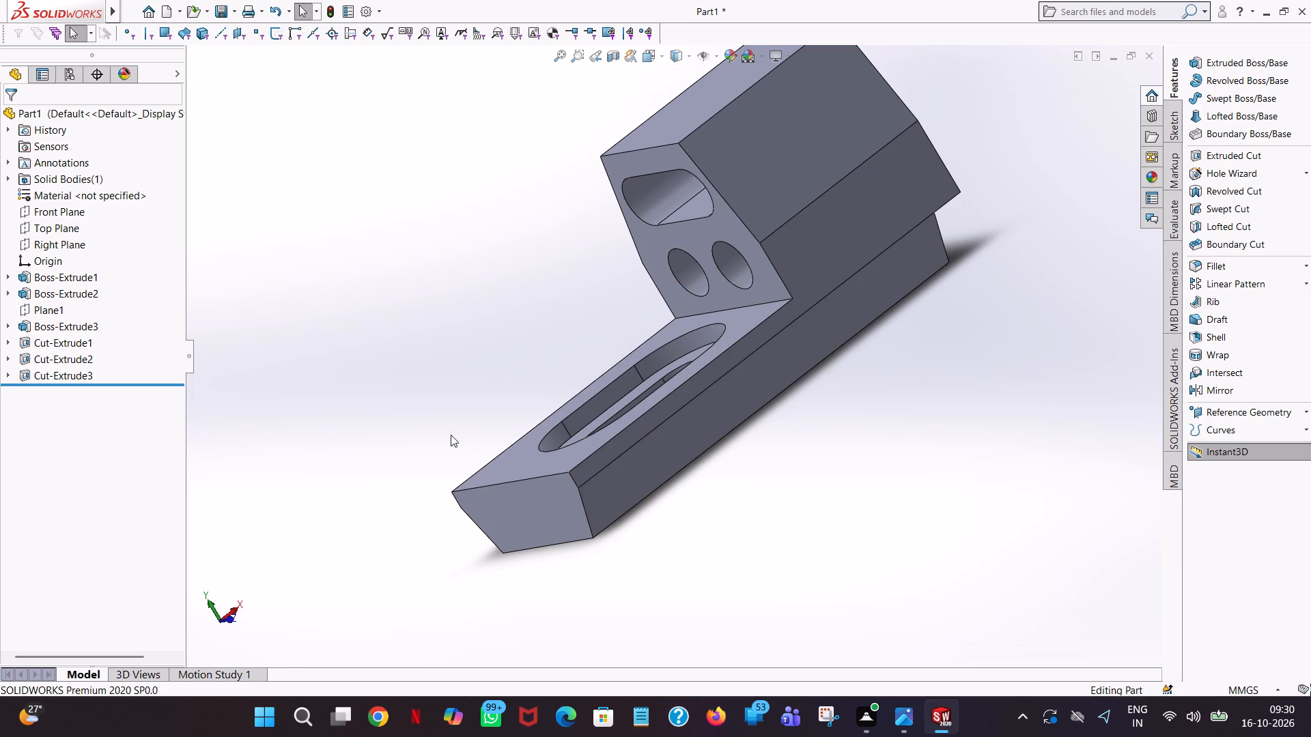
middle_drag(826, 347, 910, 289)
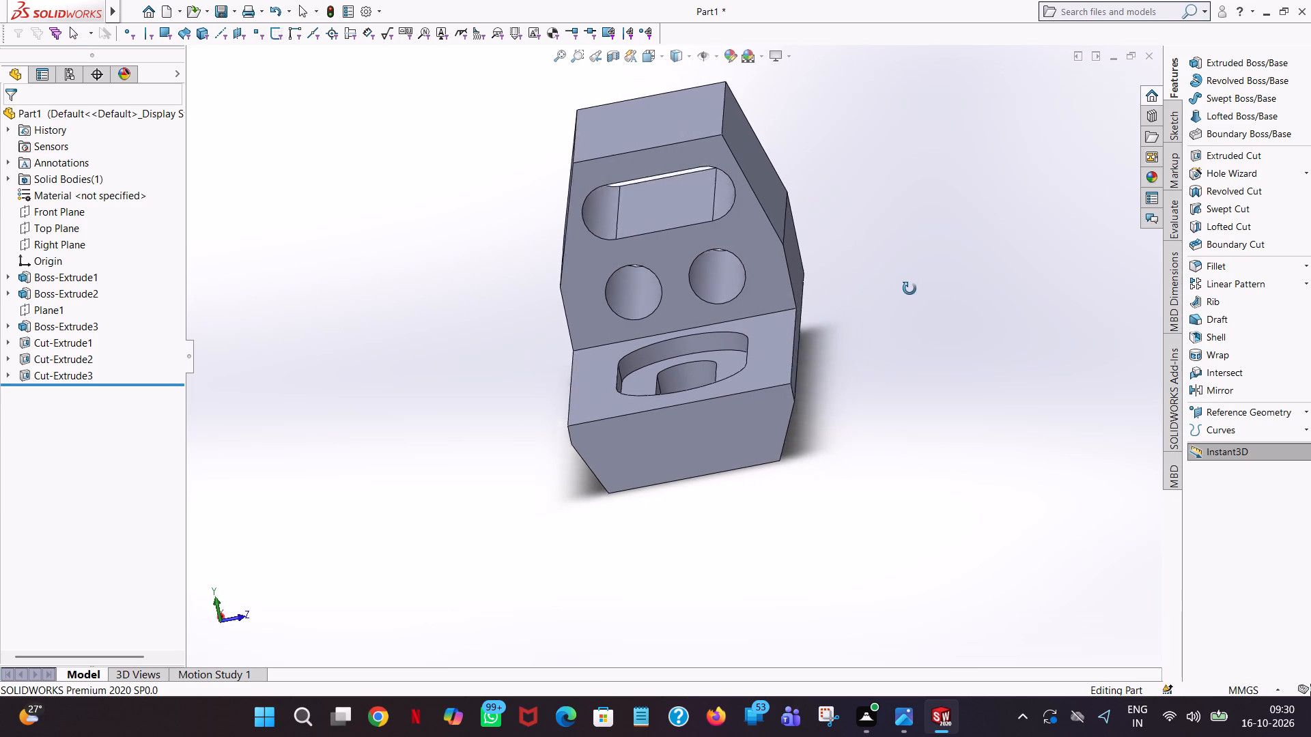
middle_drag(910, 289, 907, 292)
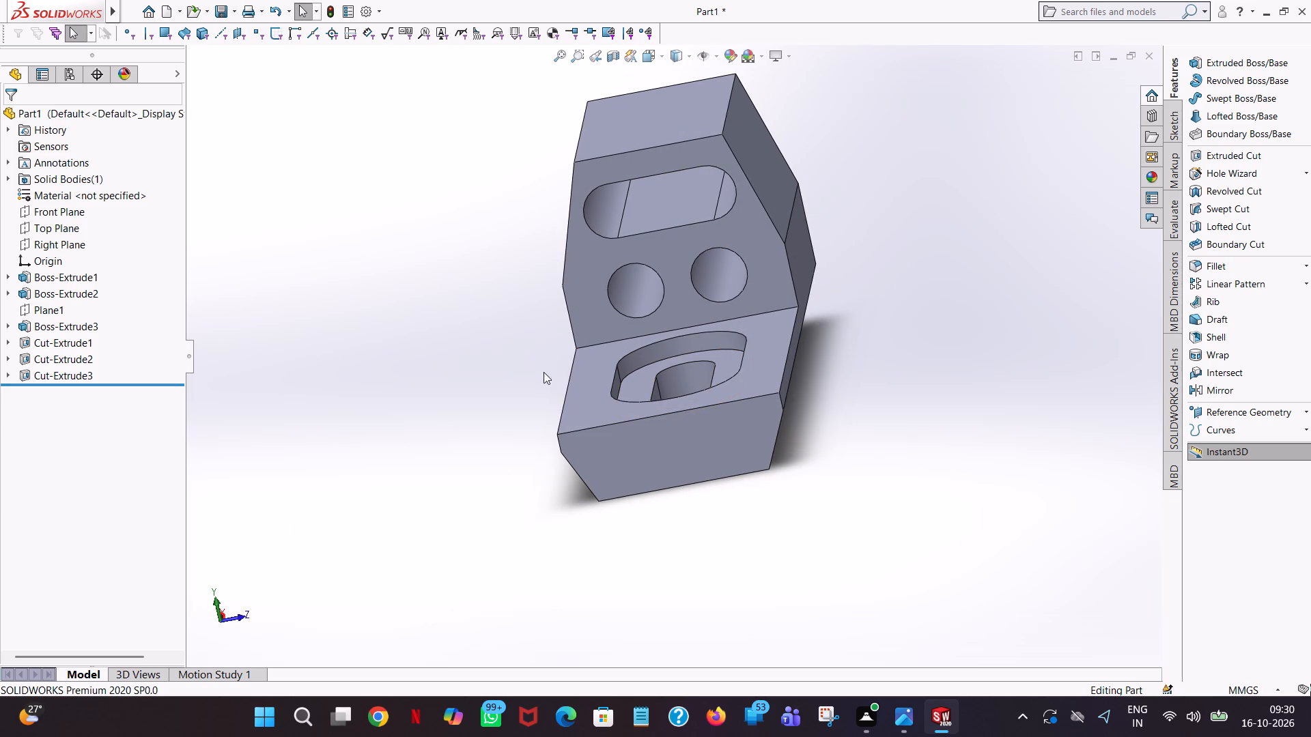
Apply a light green colour (RGB 192, 255, 192) to the whole bracket body.
right_click(555, 375)
click(341, 395)
right_click(600, 366)
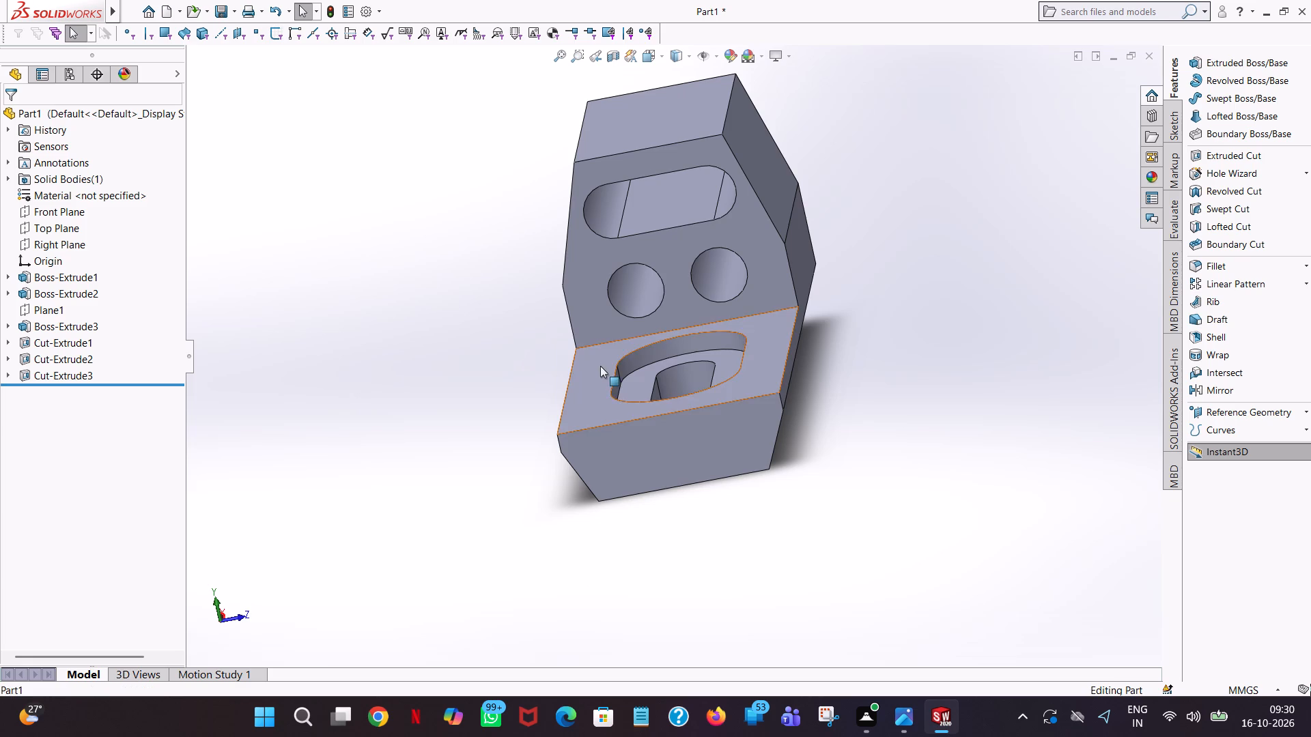
click(714, 328)
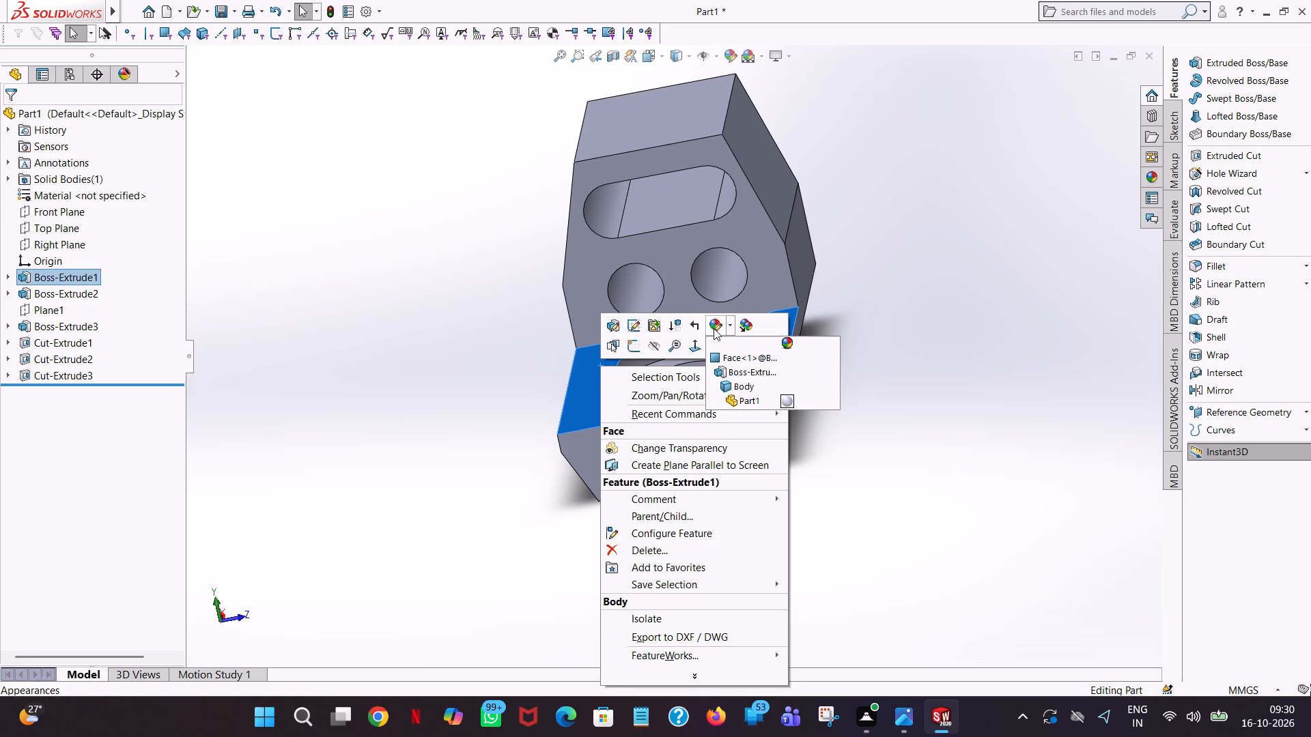
click(750, 382)
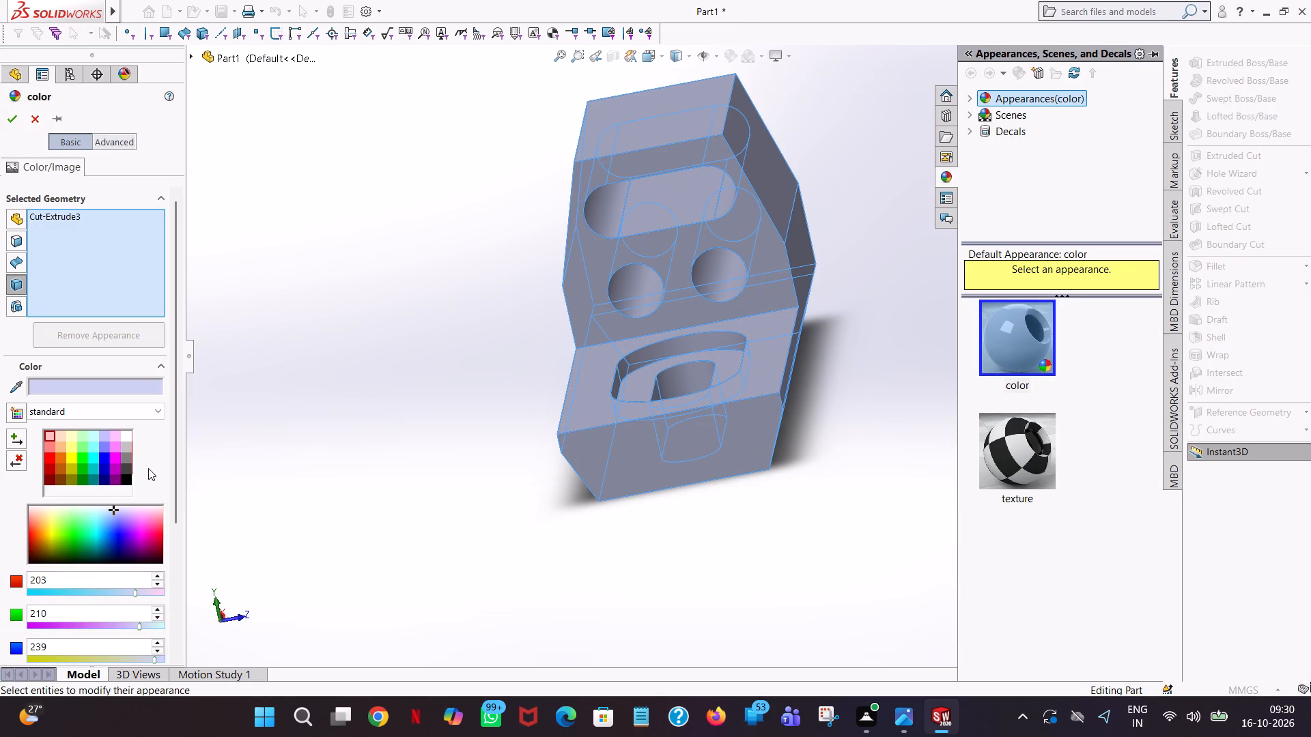
click(83, 437)
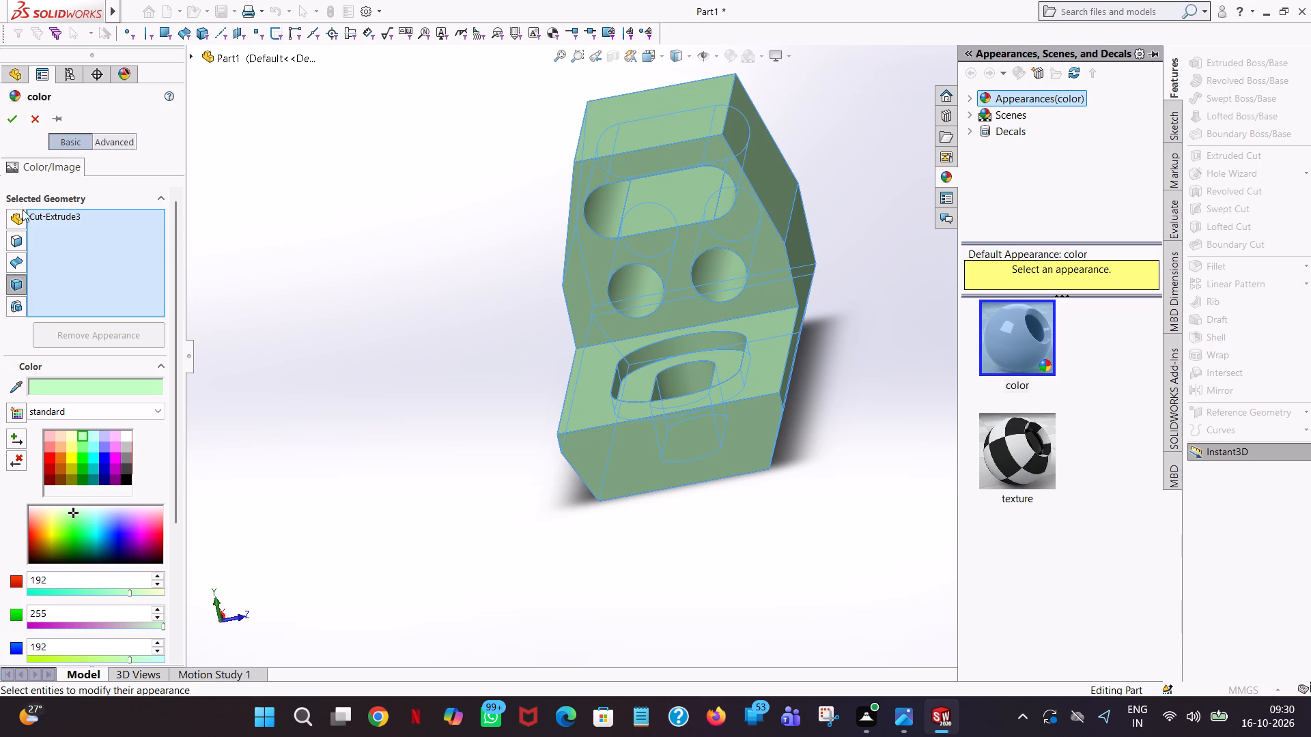
click(6, 114)
click(438, 289)
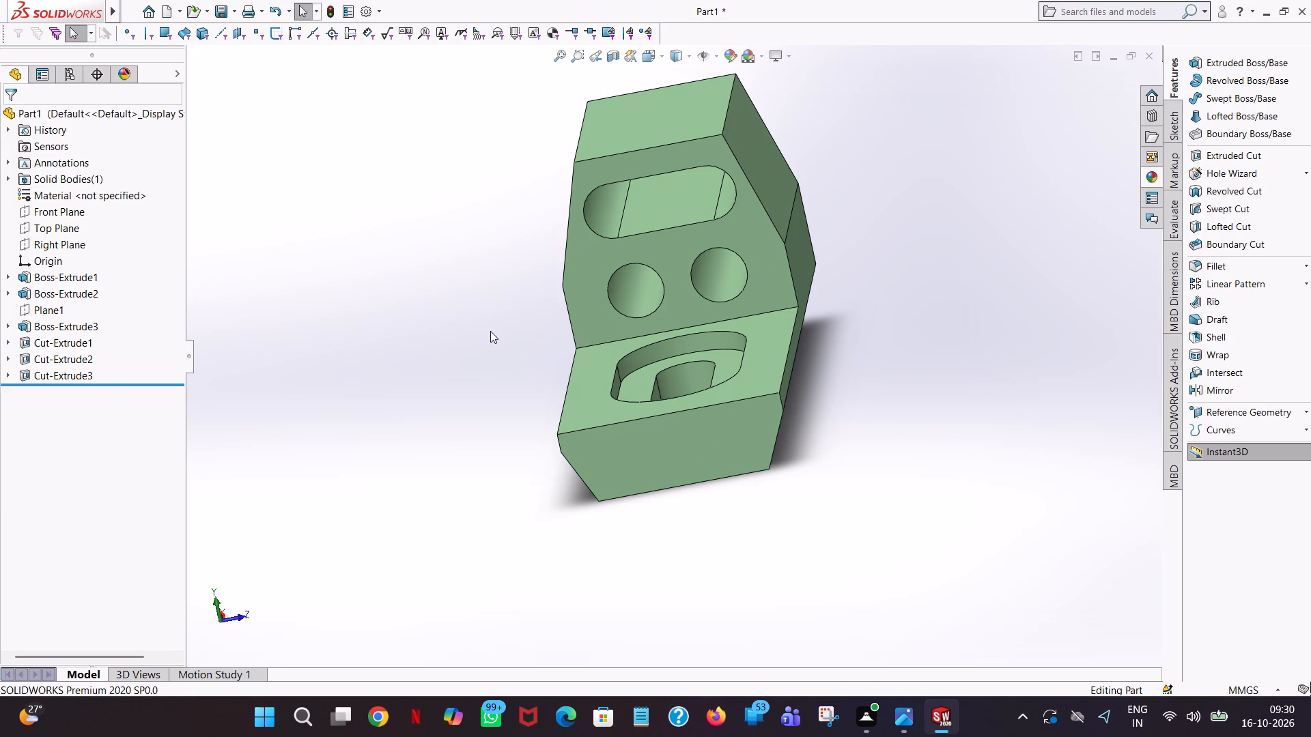
Save the part as "support bracket" in the "fuji new design" folder as a SOLIDWORKS Part file.
middle_drag(492, 332, 445, 550)
scroll(730, 429, down, 1)
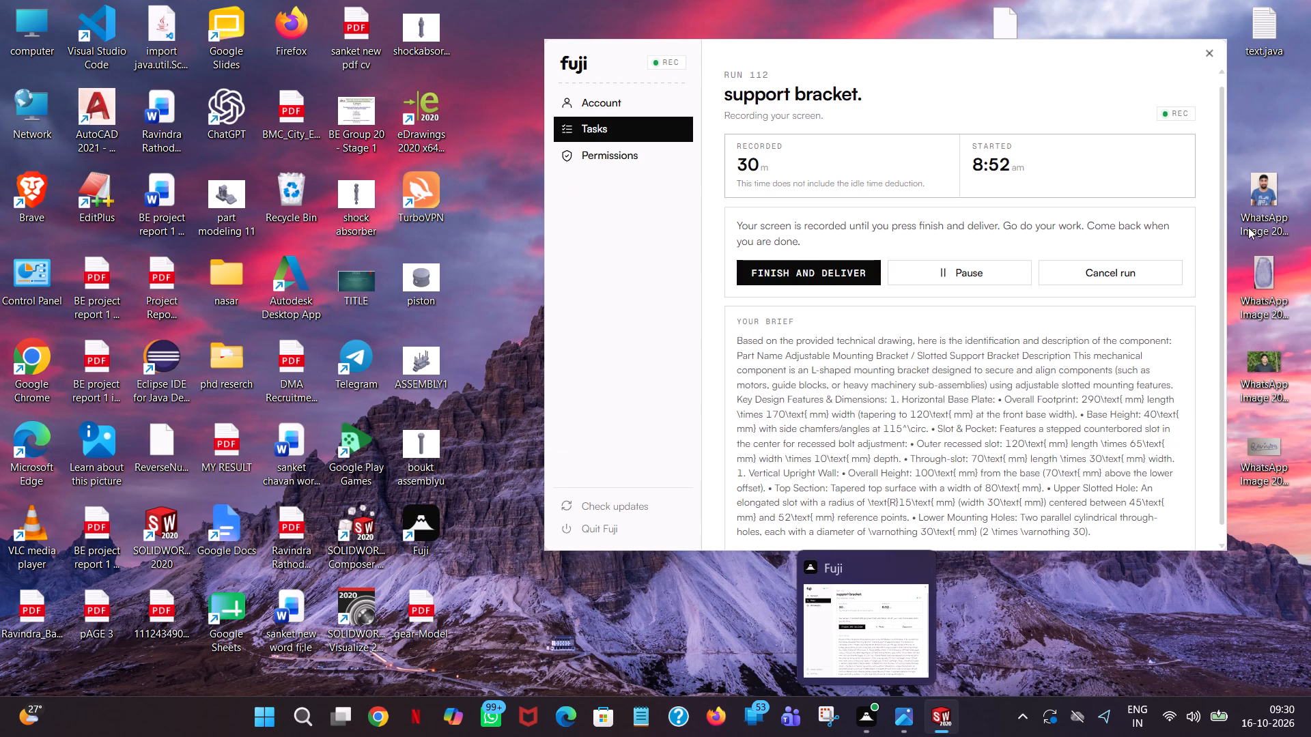
click(226, 5)
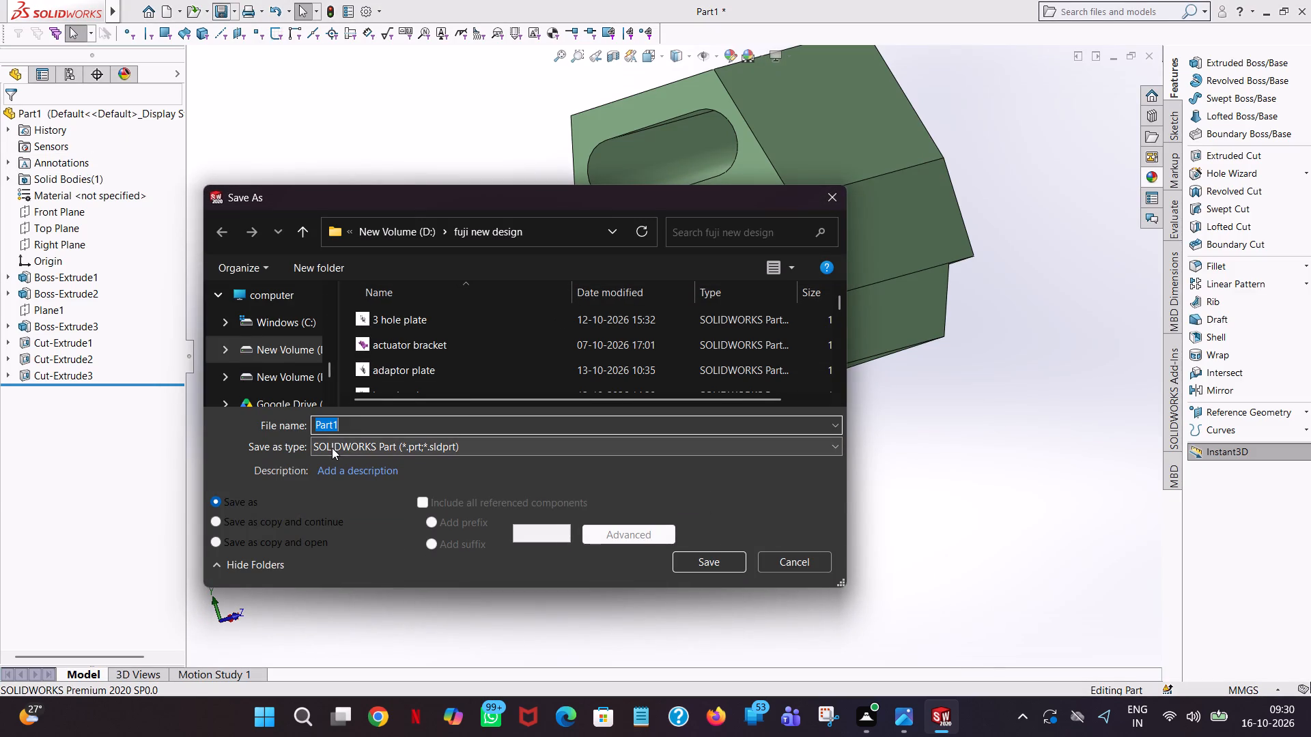
key(s)
key(u)
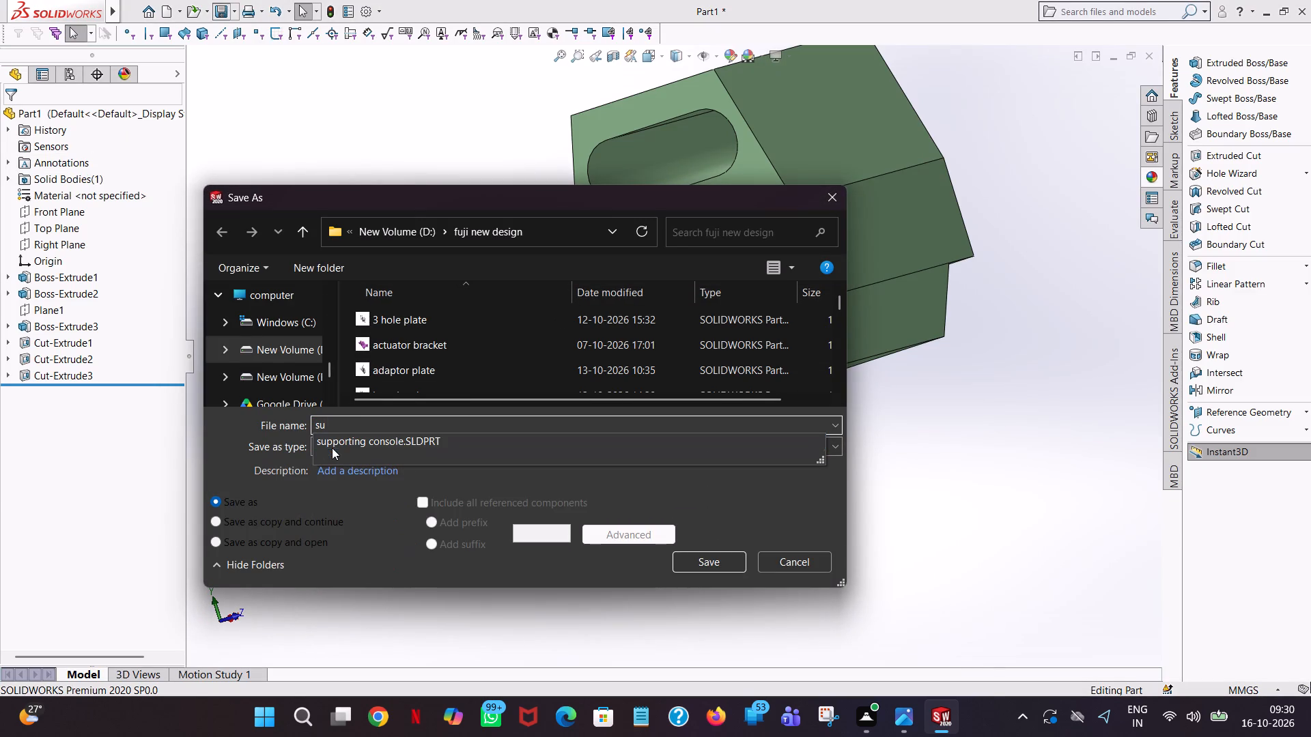
text(pporet)
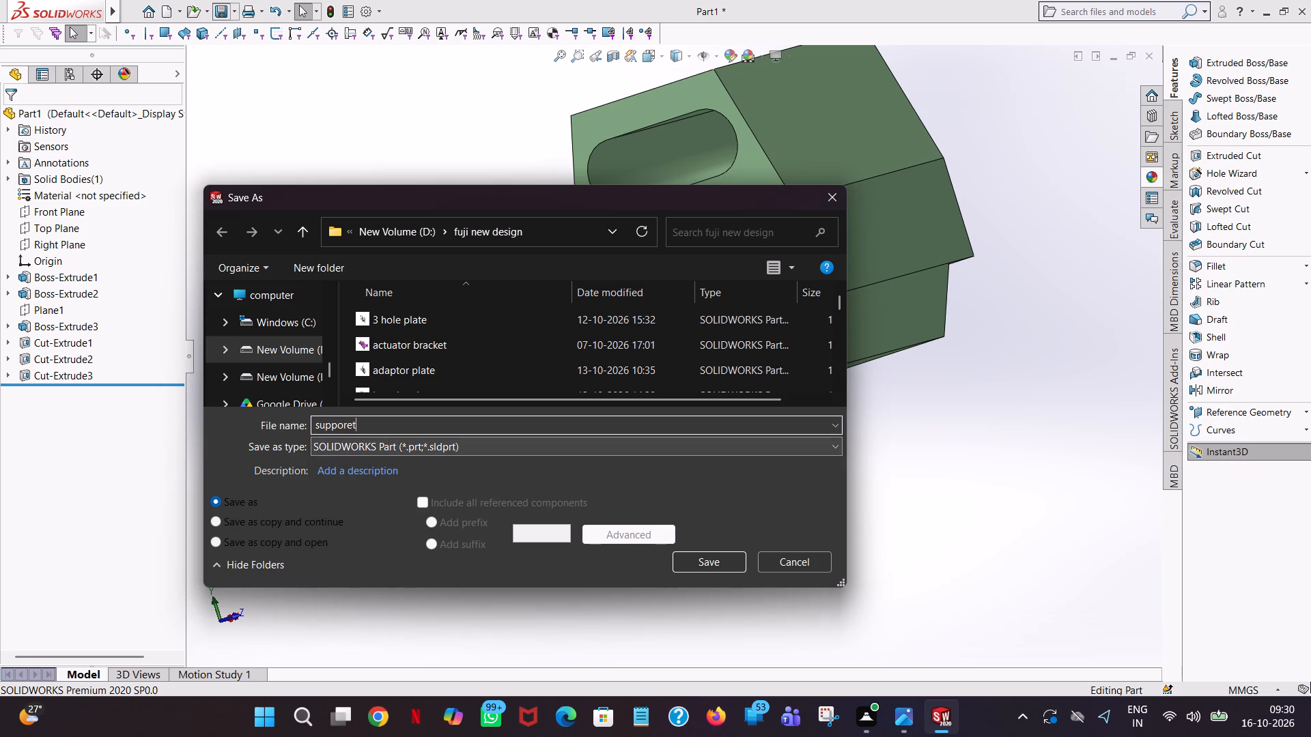
key(BackSpace)
key(BackSpace)
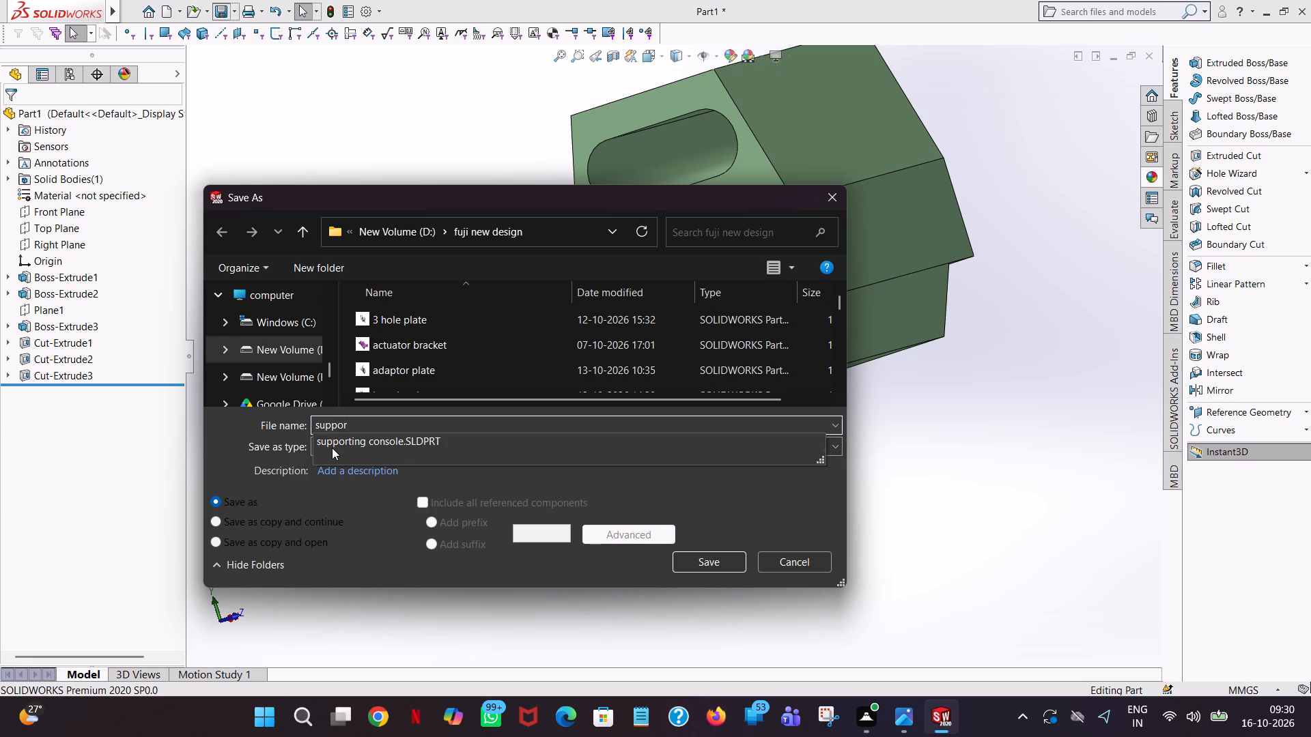
text(t)
key(space)
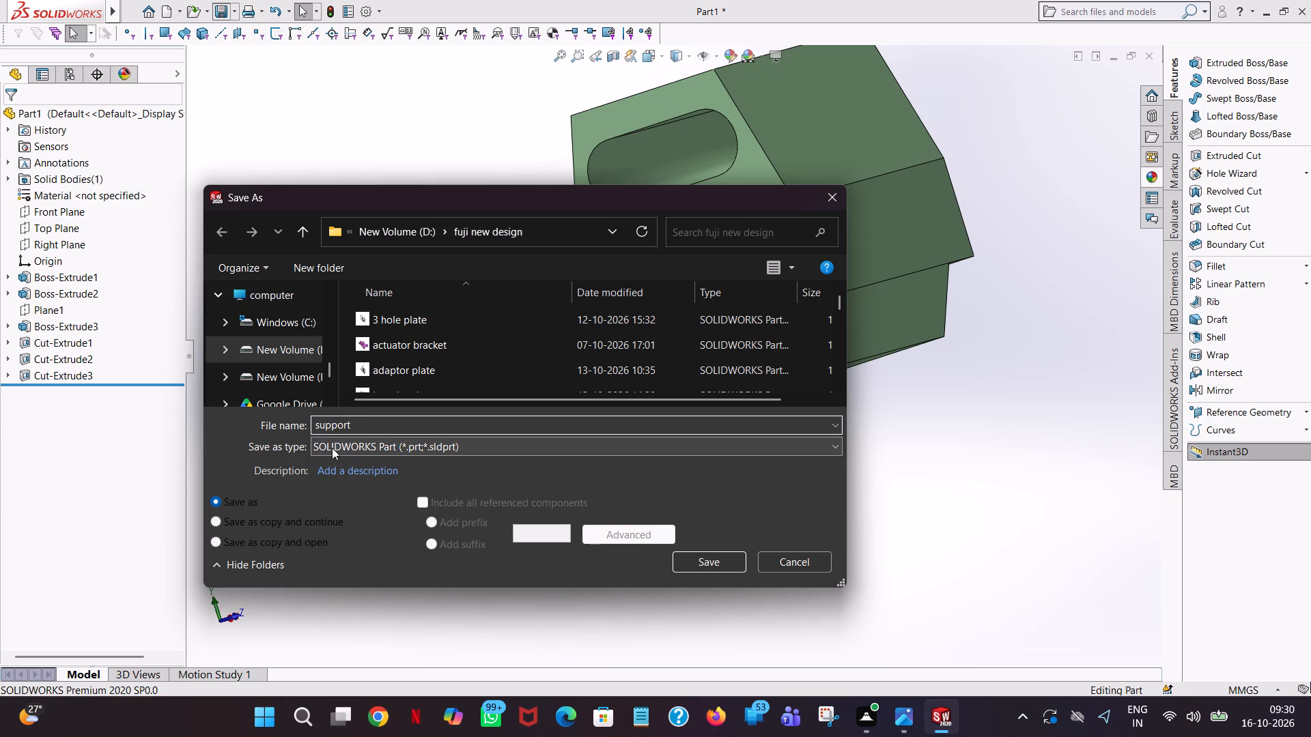
text(bracket)
click(713, 558)
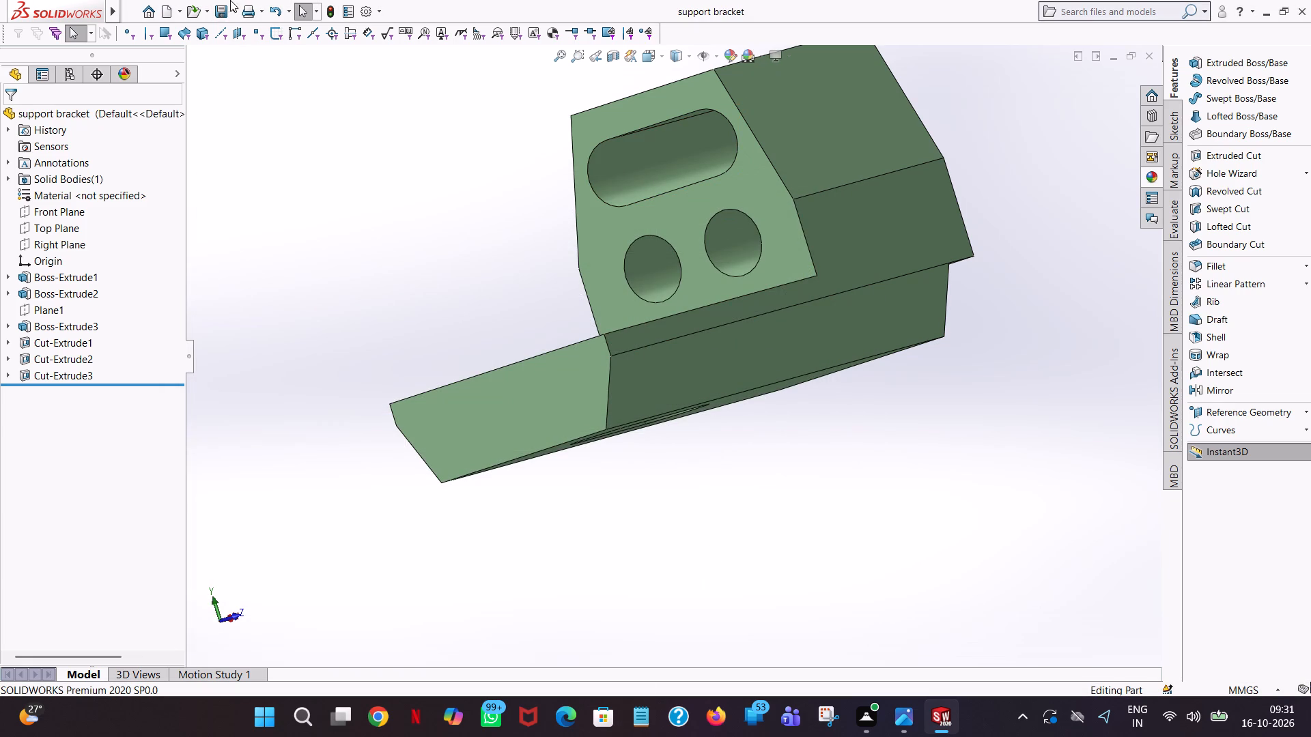
Save a PDF copy of the part as "support bracket" in the "fuji new pdf" folder on drive D.
click(220, 5)
click(231, 8)
click(246, 44)
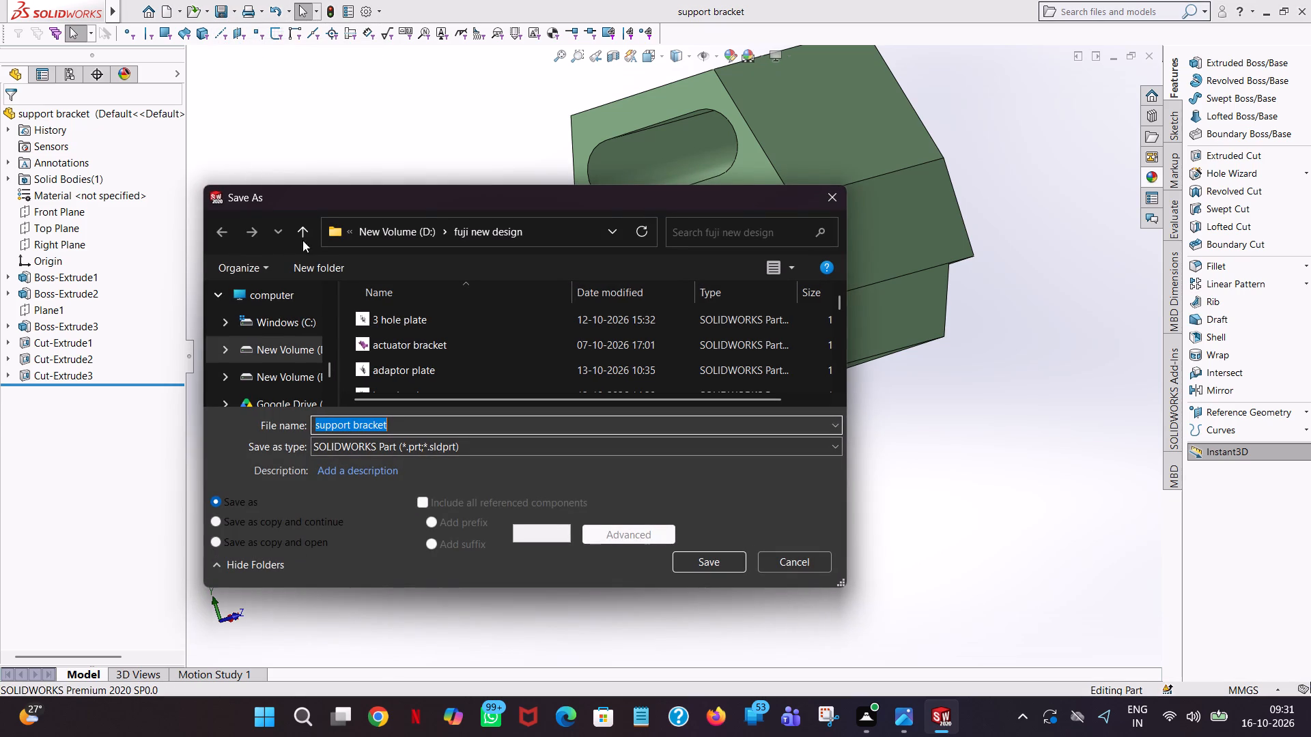
click(306, 229)
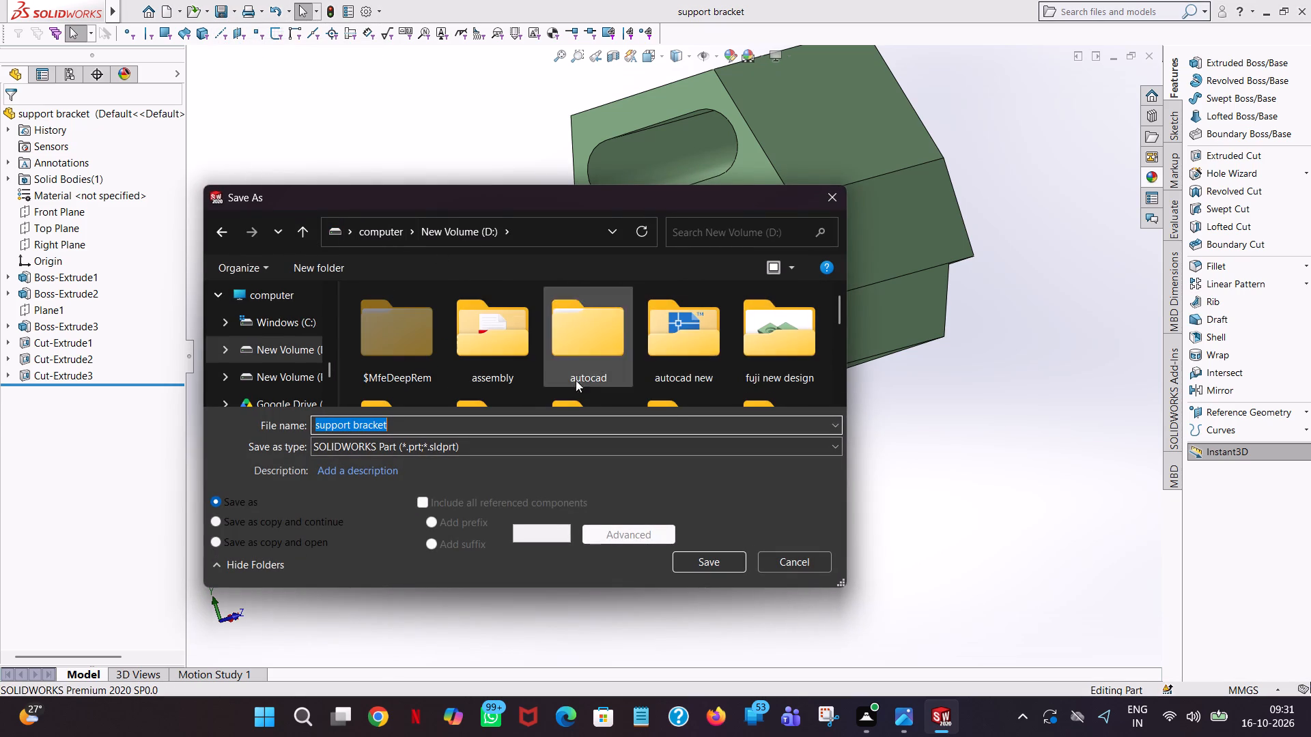
scroll(481, 388, down, 1)
double_click(391, 353)
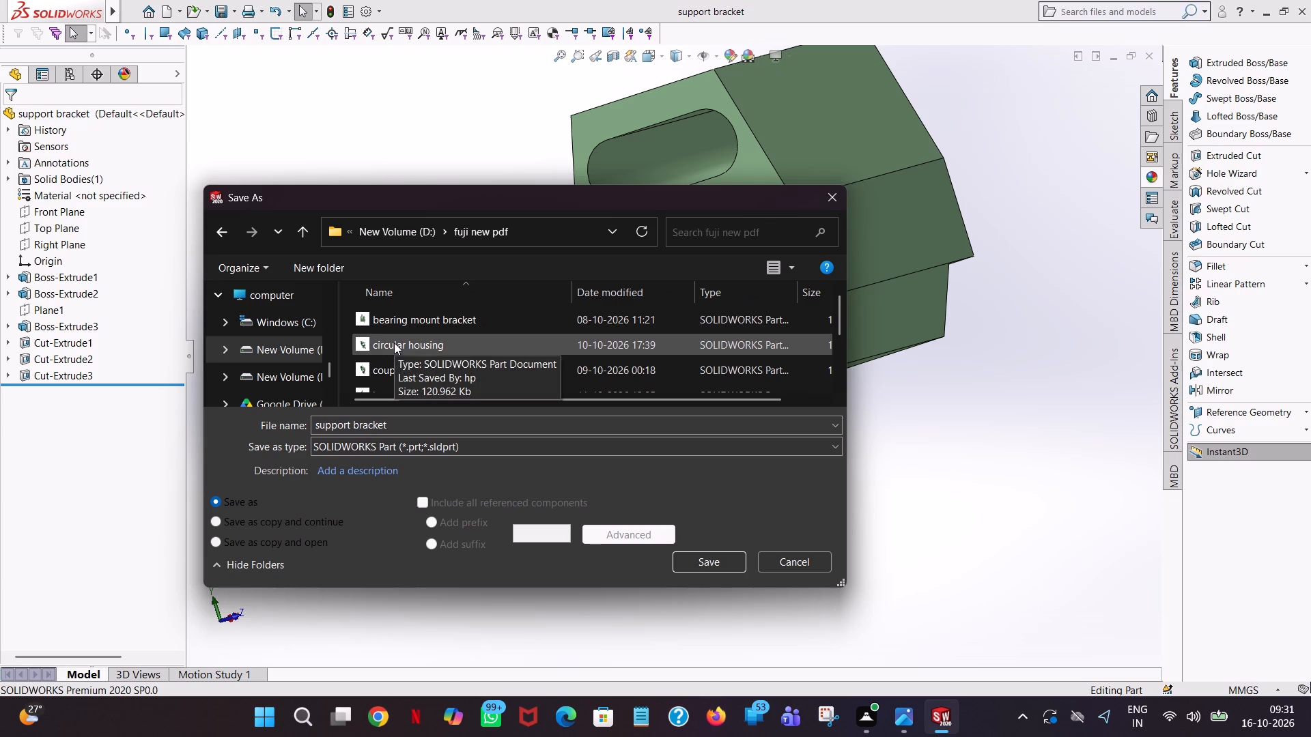
click(436, 444)
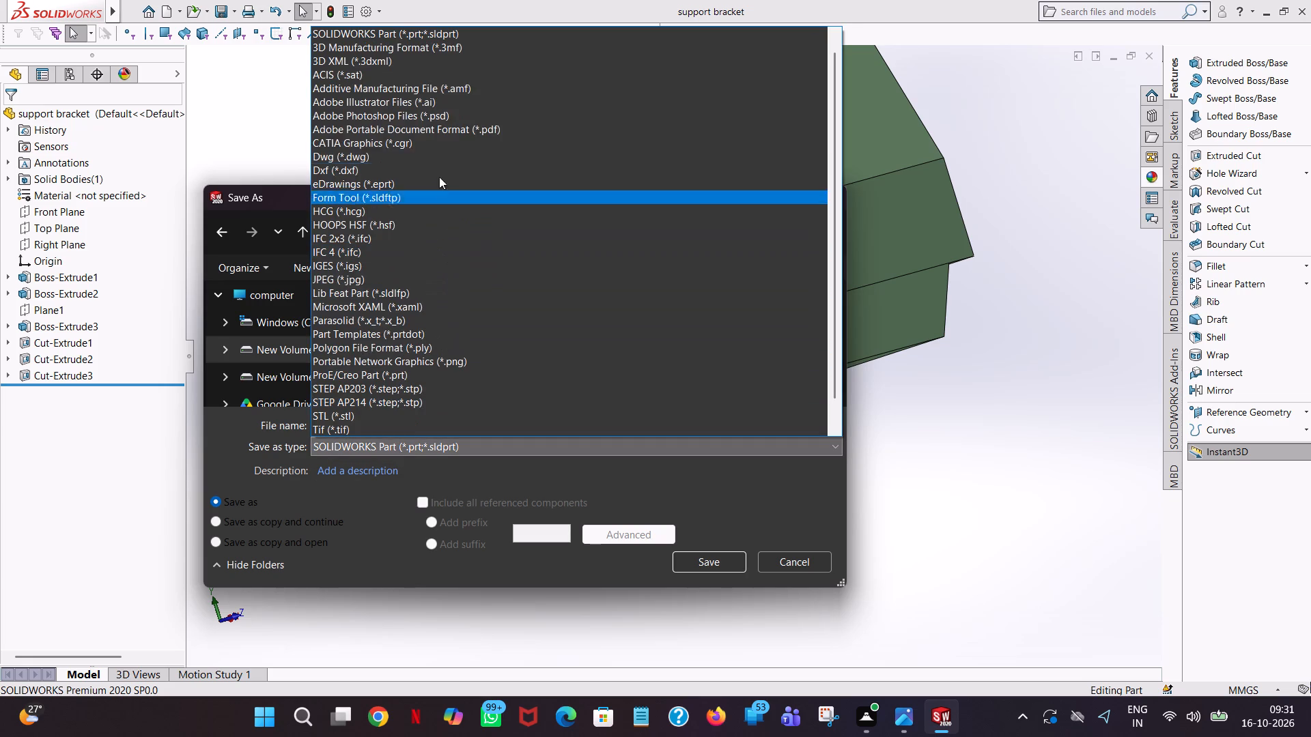
click(449, 134)
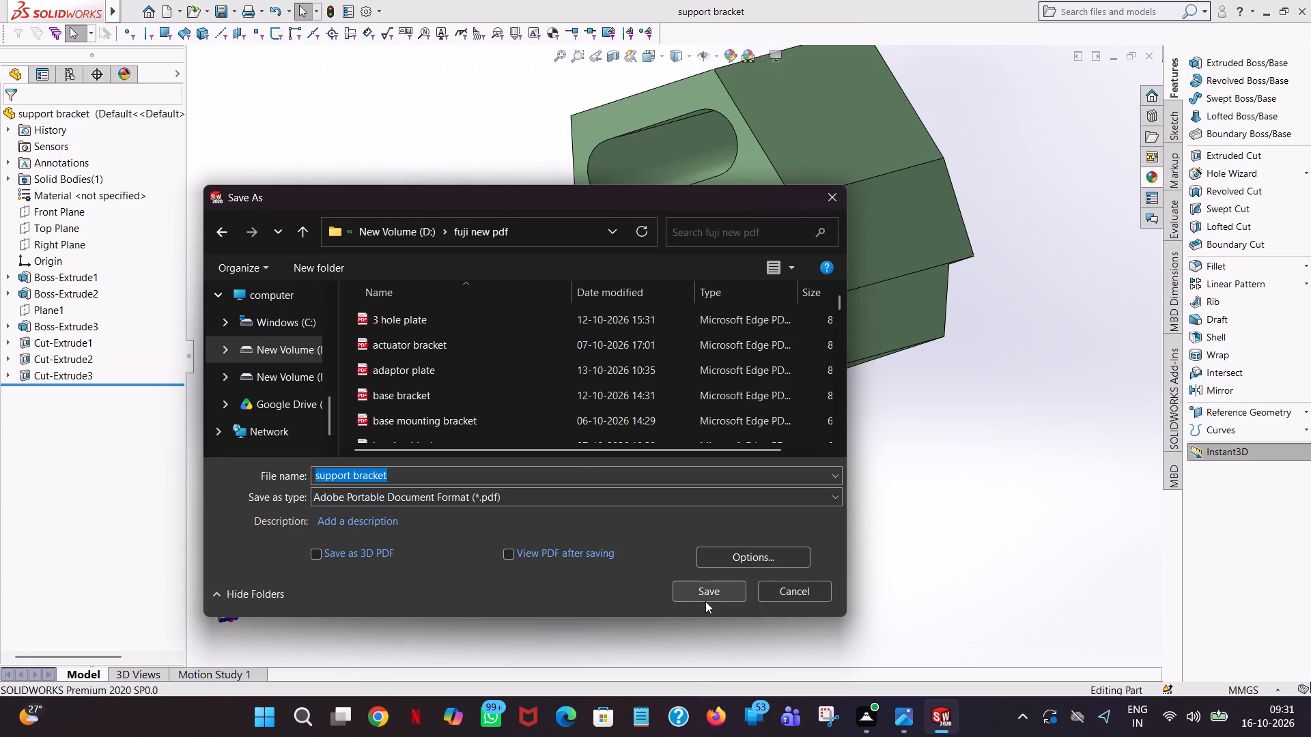
click(710, 588)
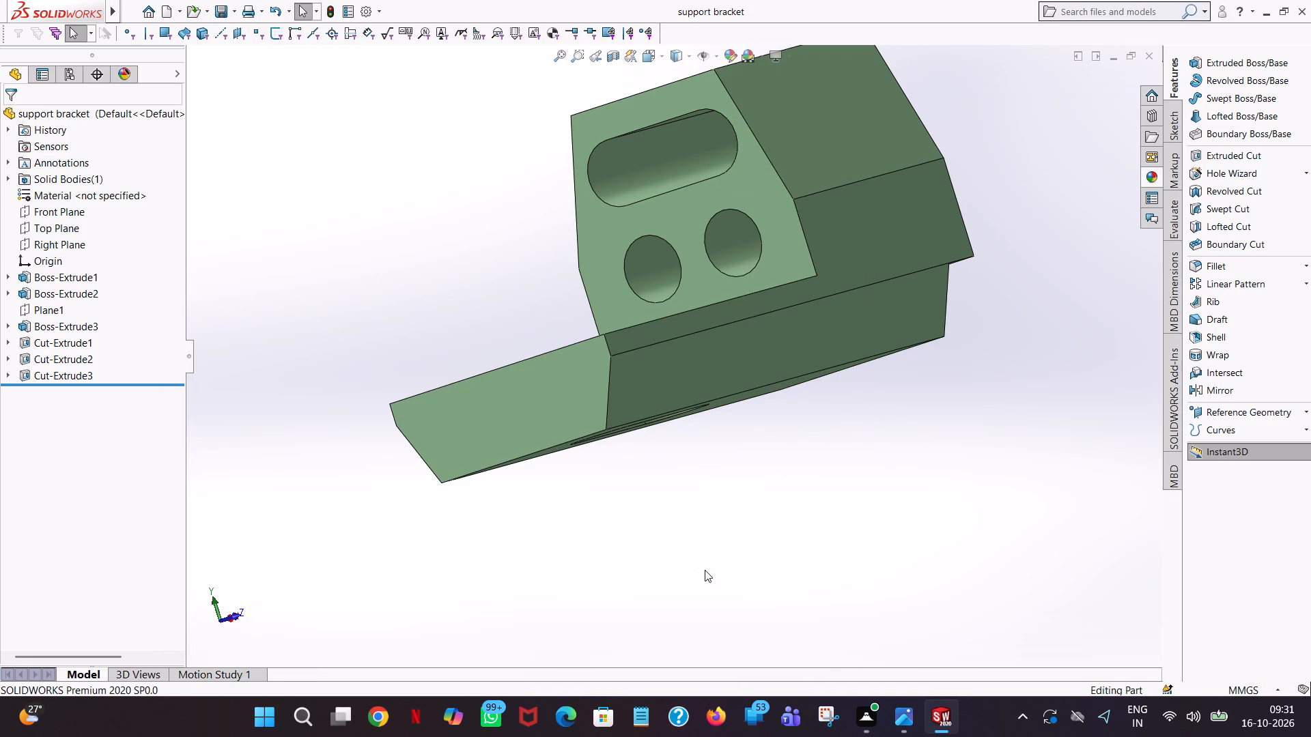